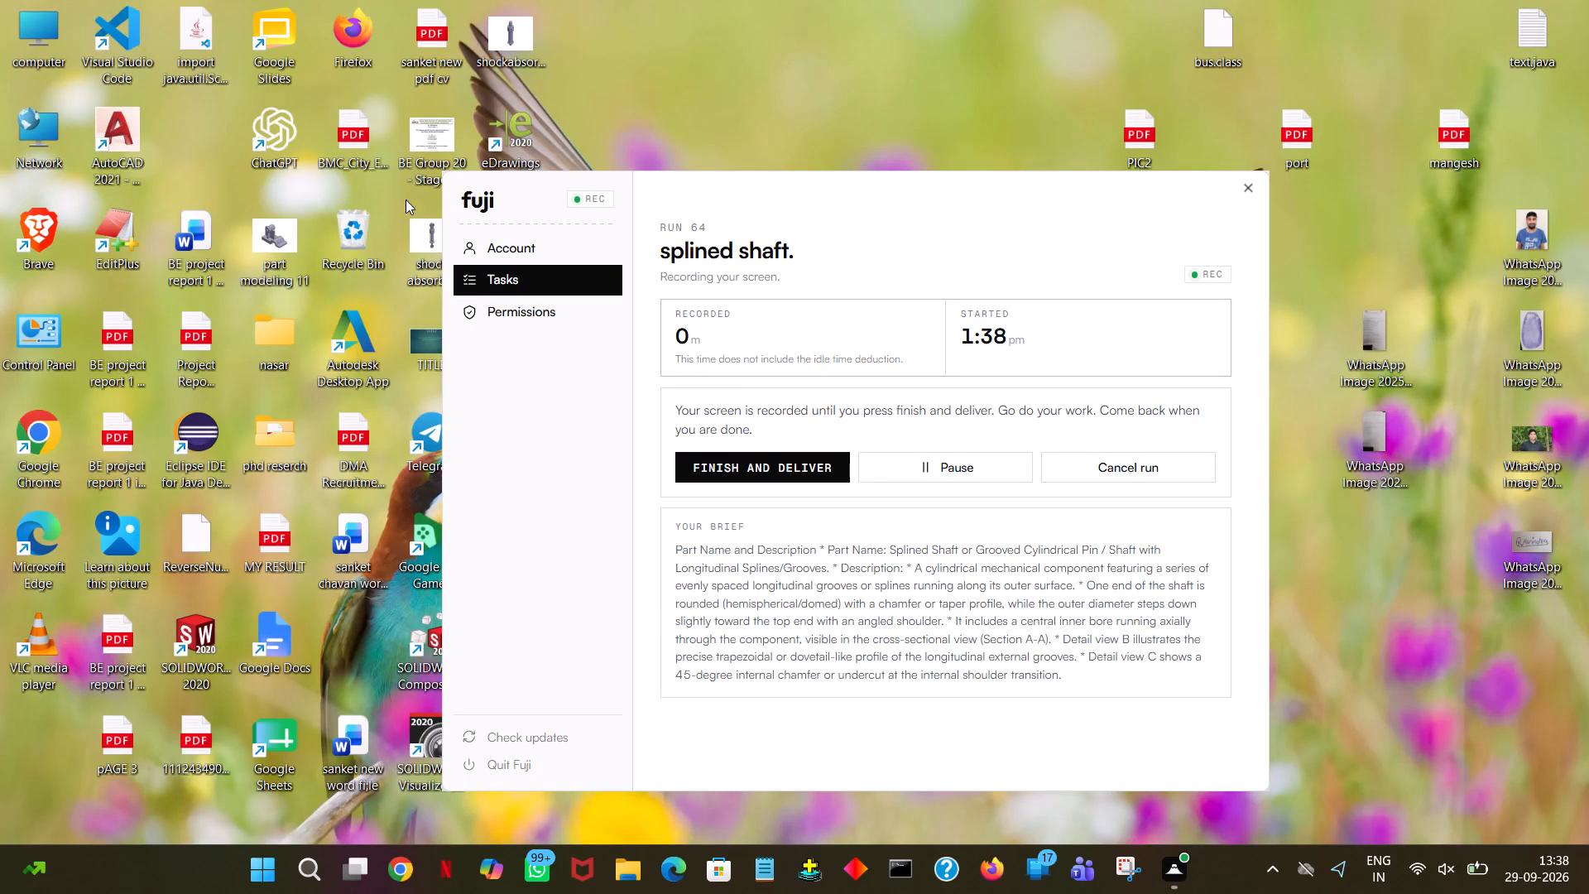
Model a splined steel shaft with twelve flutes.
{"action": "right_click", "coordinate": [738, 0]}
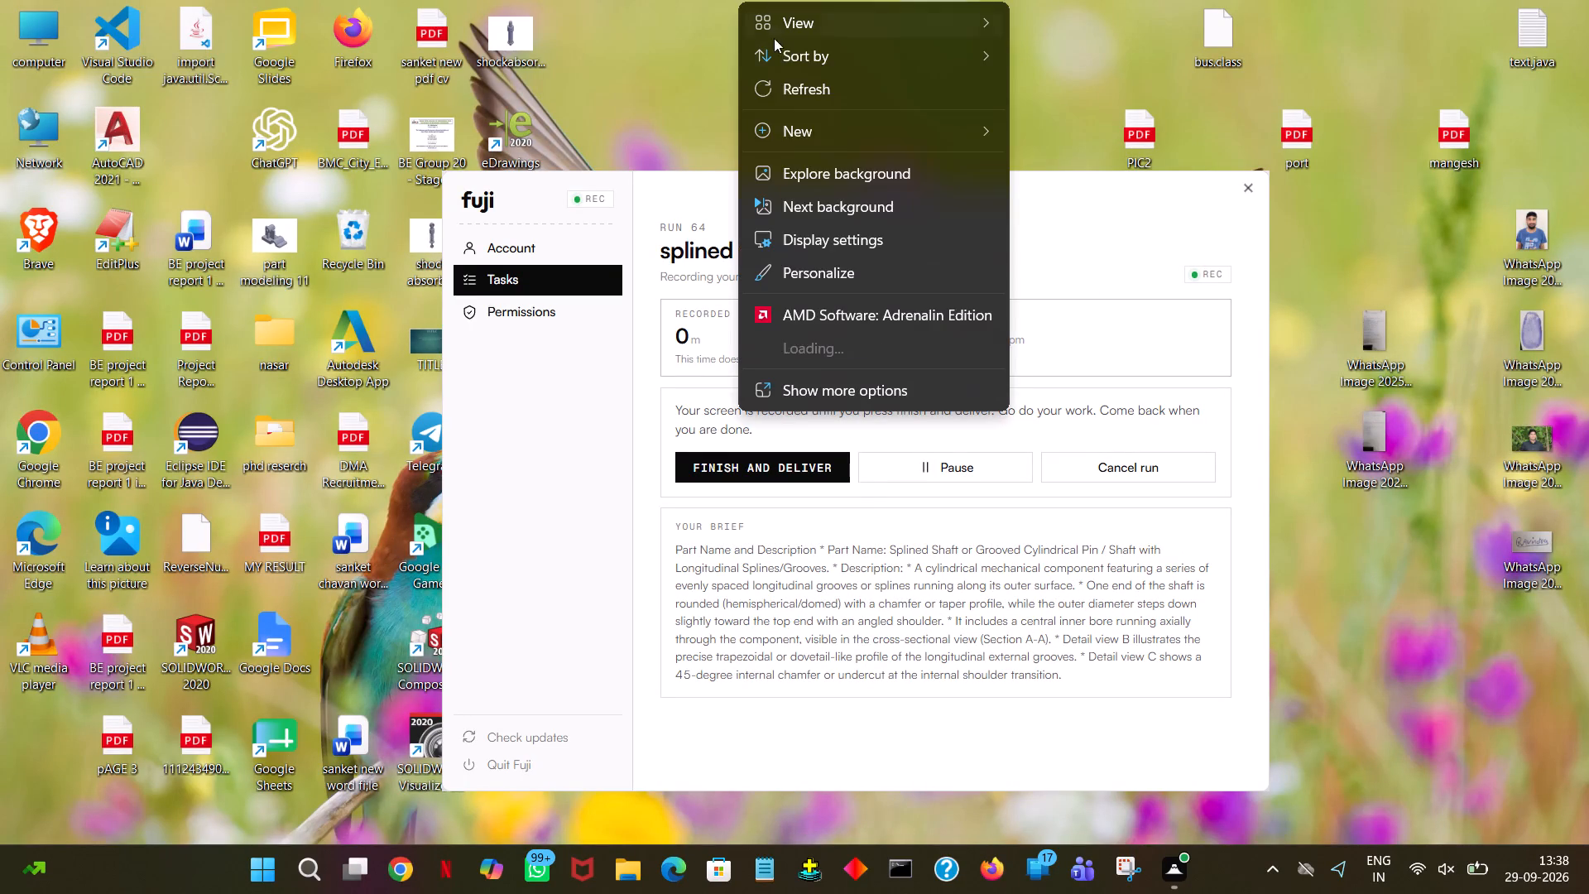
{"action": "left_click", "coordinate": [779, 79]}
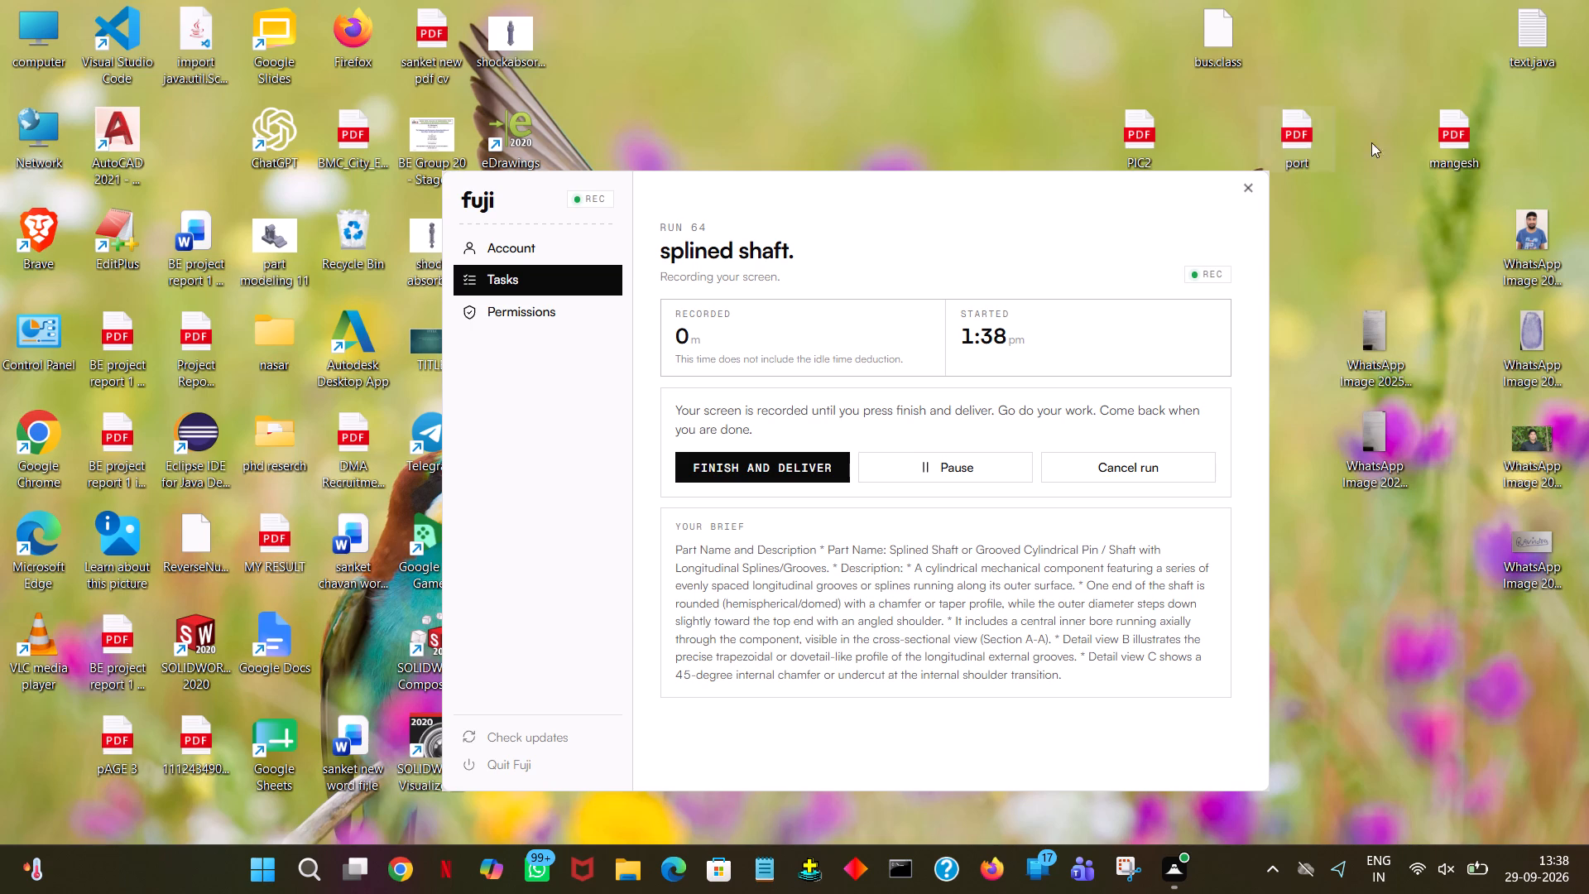
Launch SOLIDWORKS 2020 and create a new part document.
{"action": "double_click", "coordinate": [201, 650]}
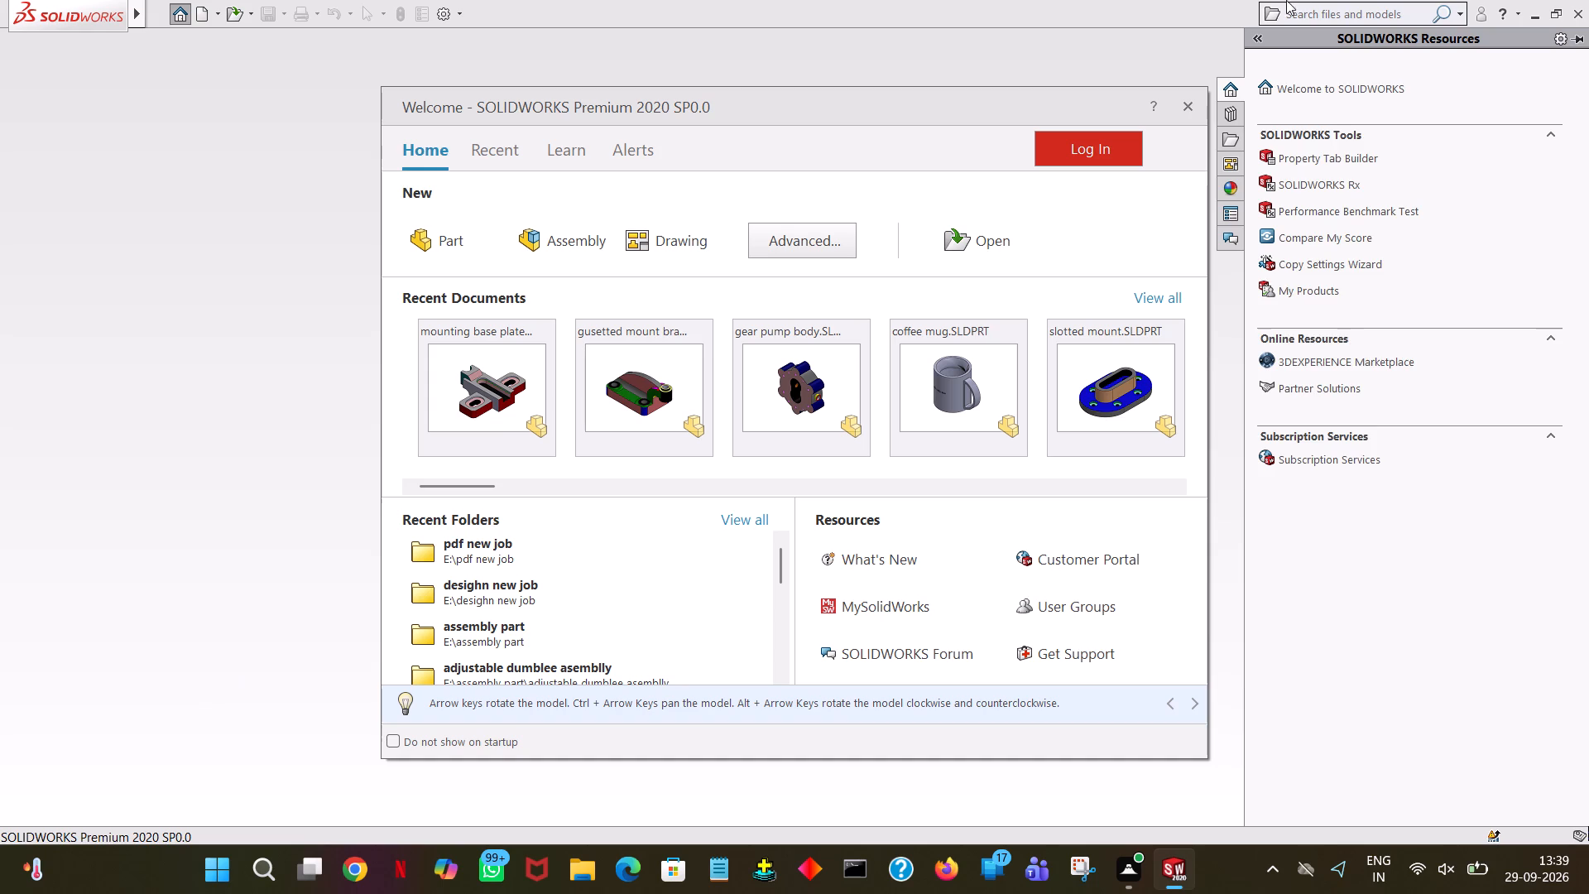
{"action": "double_click", "coordinate": [472, 248]}
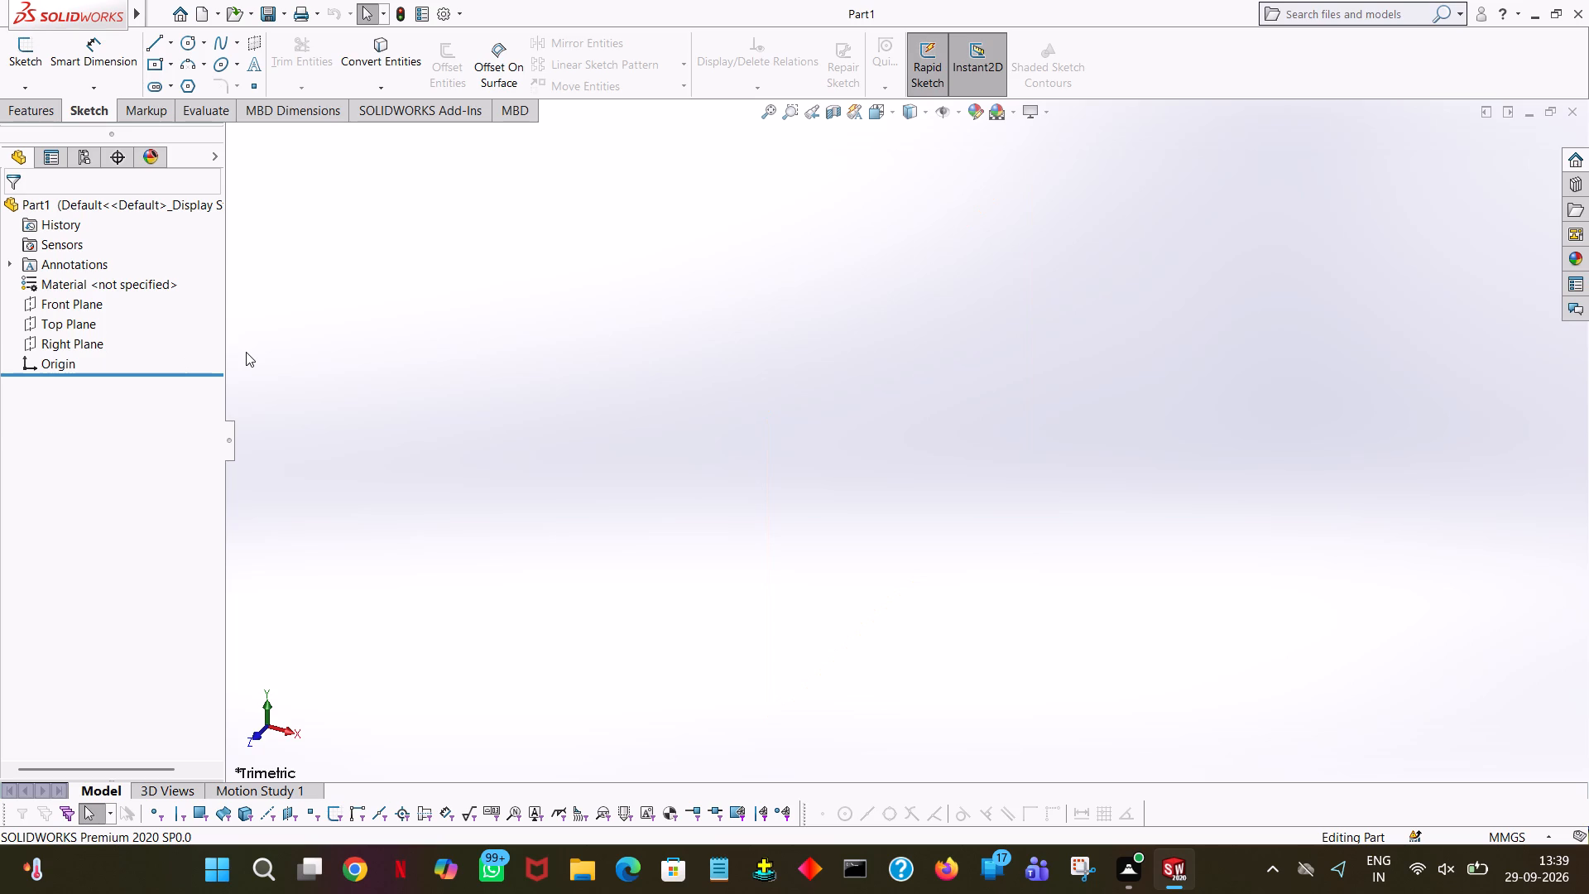
Start a new sketch on the Front Plane of the empty part.
{"action": "left_click", "coordinate": [54, 299]}
{"action": "left_click", "coordinate": [78, 278]}
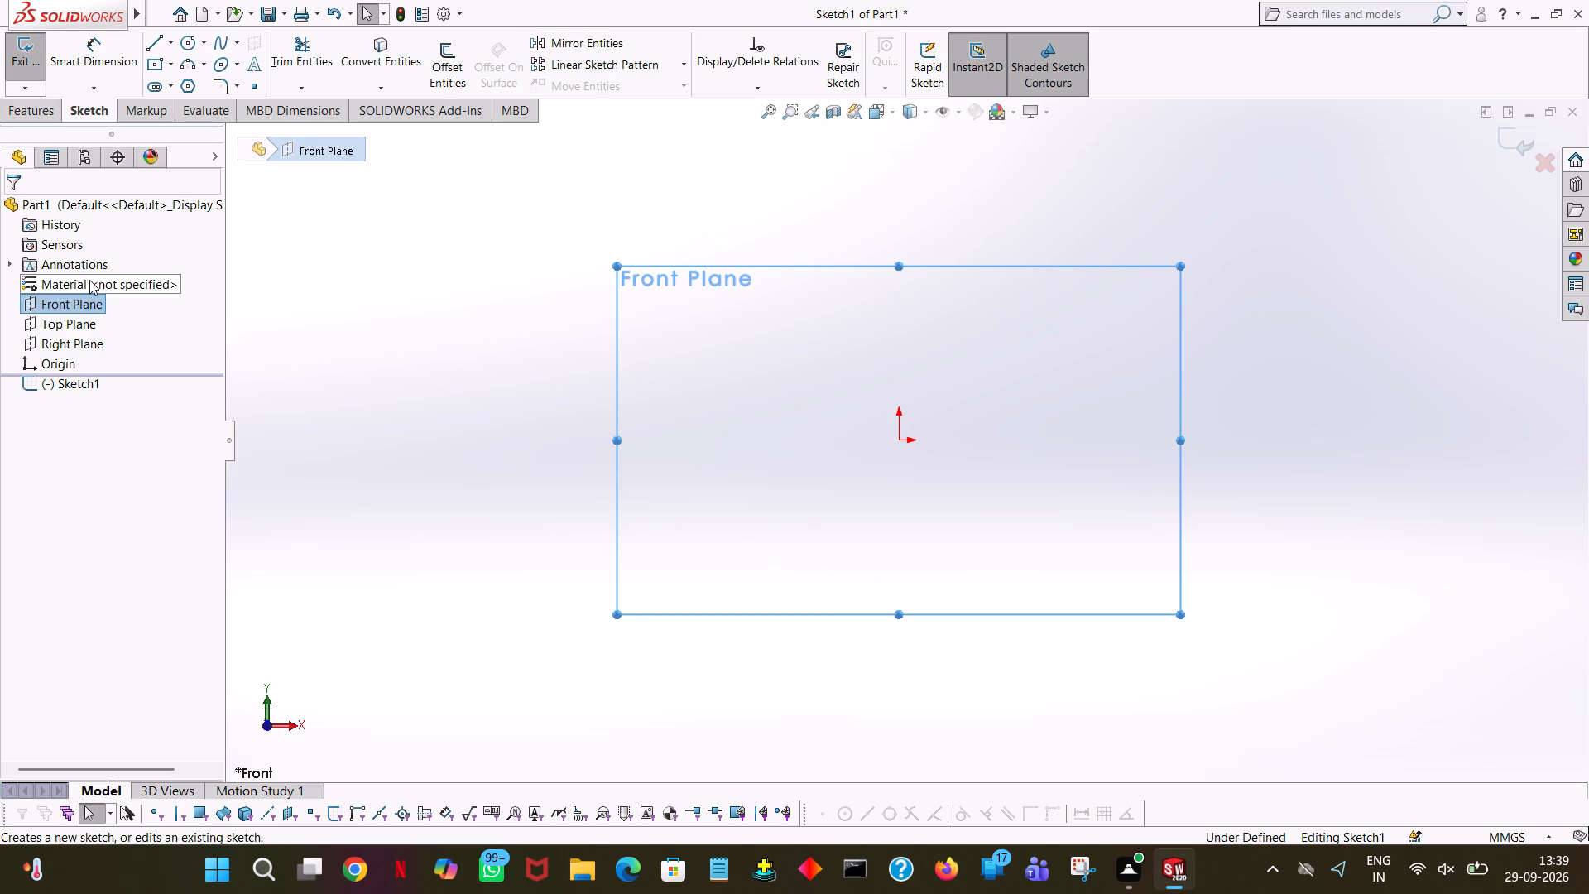
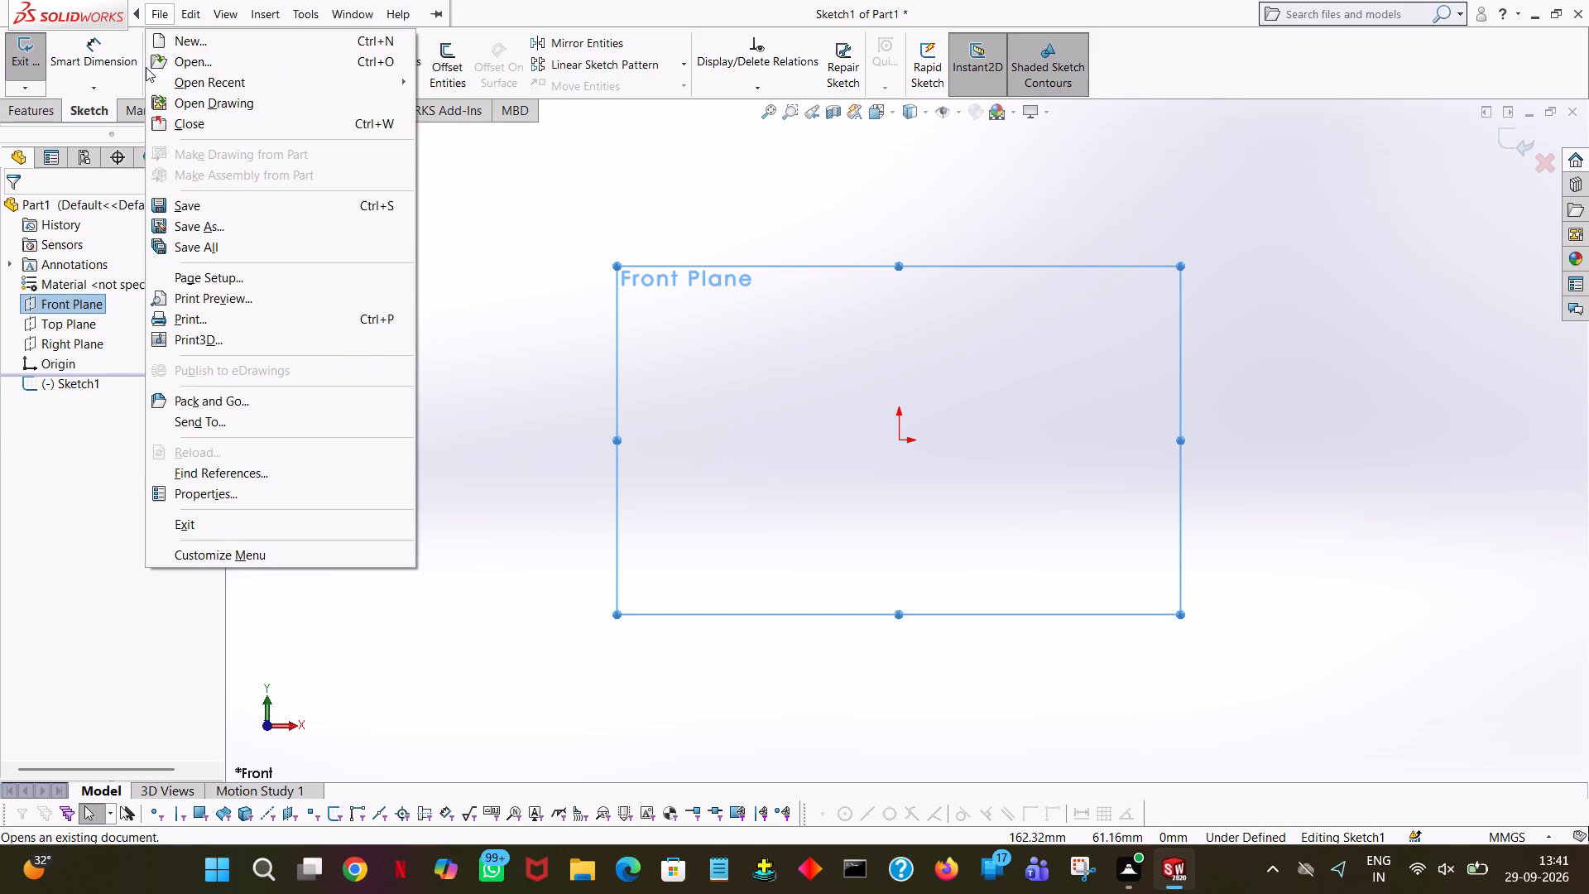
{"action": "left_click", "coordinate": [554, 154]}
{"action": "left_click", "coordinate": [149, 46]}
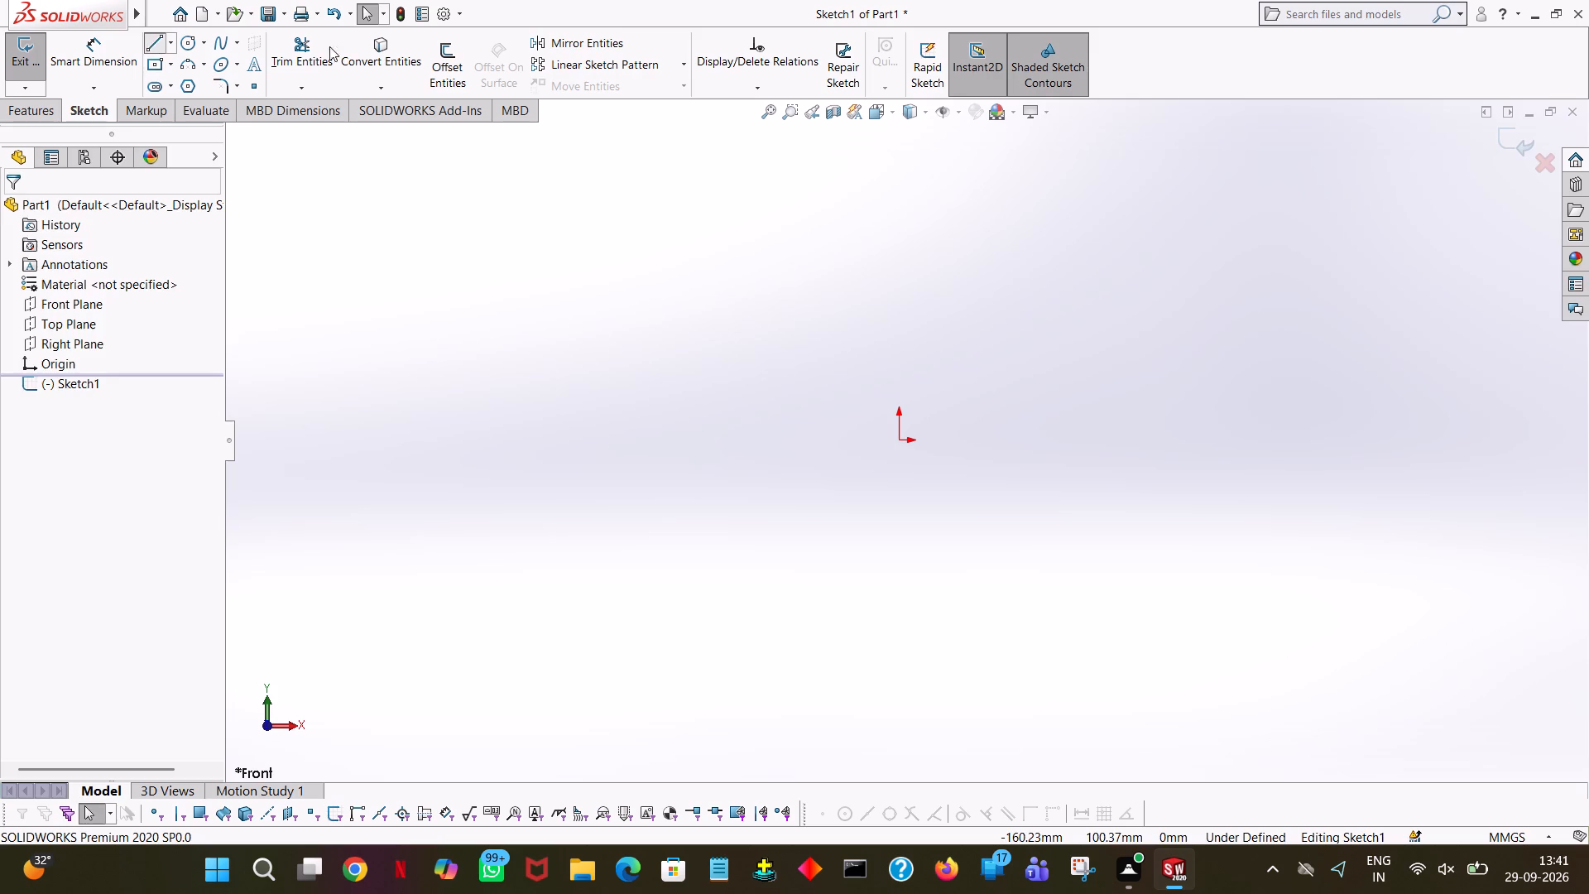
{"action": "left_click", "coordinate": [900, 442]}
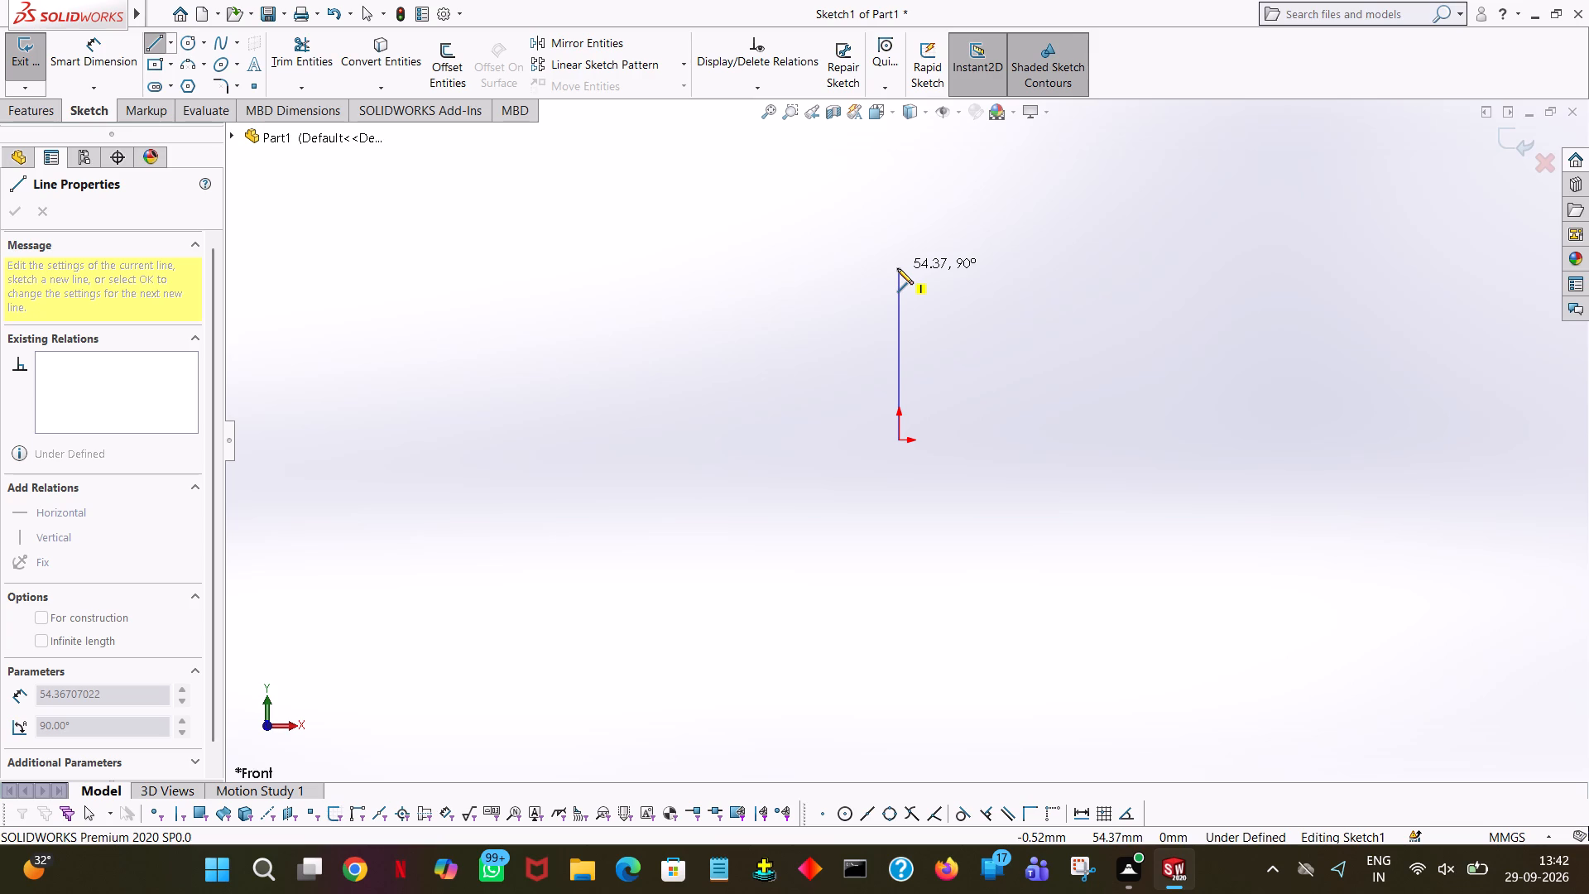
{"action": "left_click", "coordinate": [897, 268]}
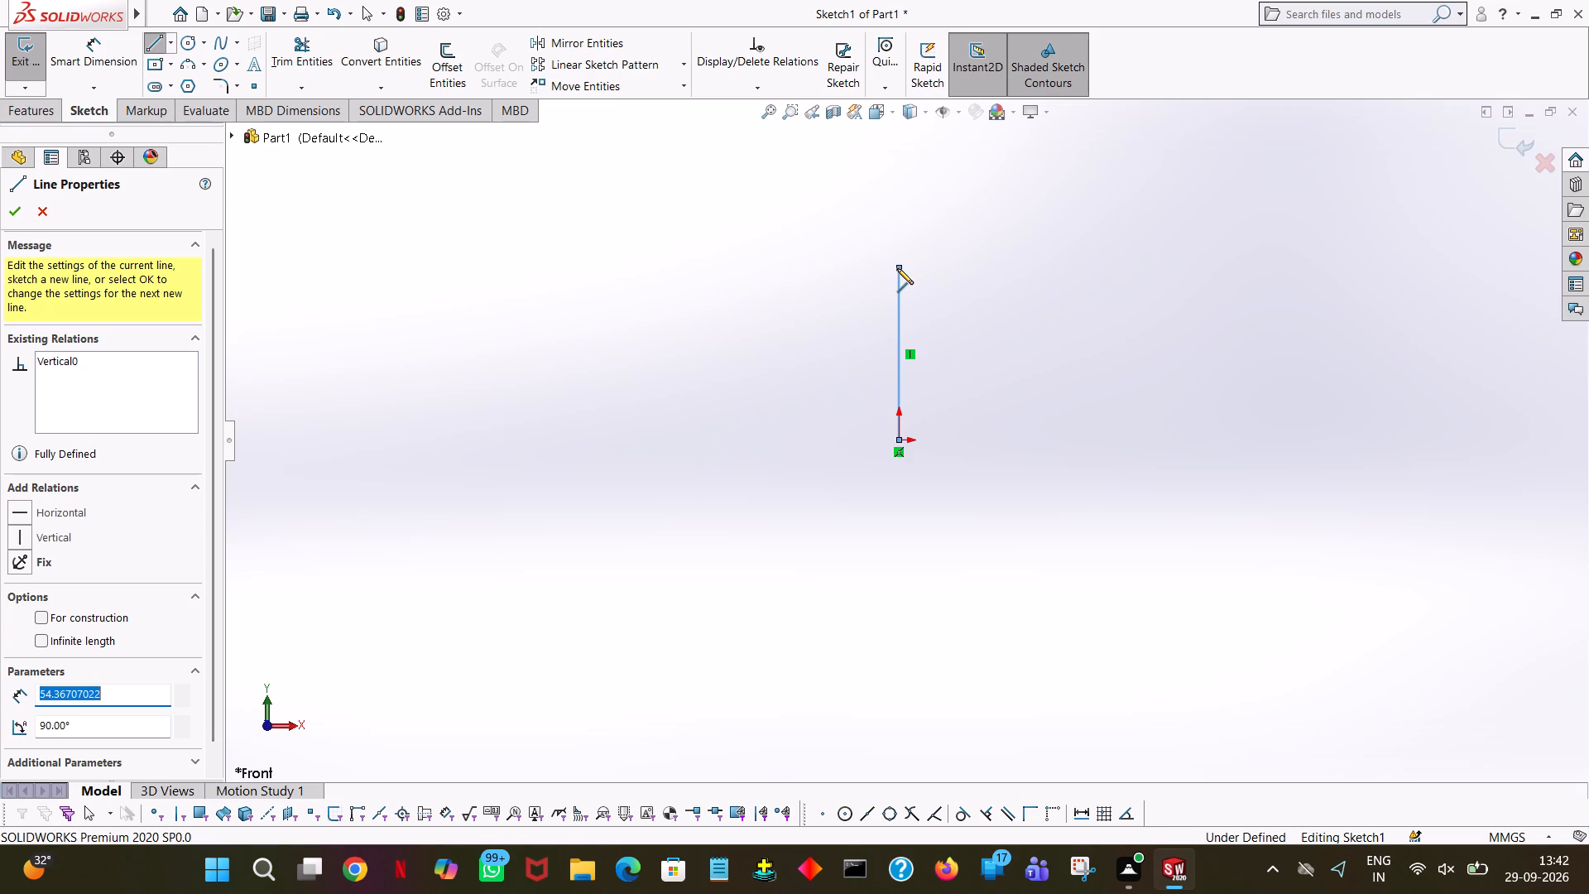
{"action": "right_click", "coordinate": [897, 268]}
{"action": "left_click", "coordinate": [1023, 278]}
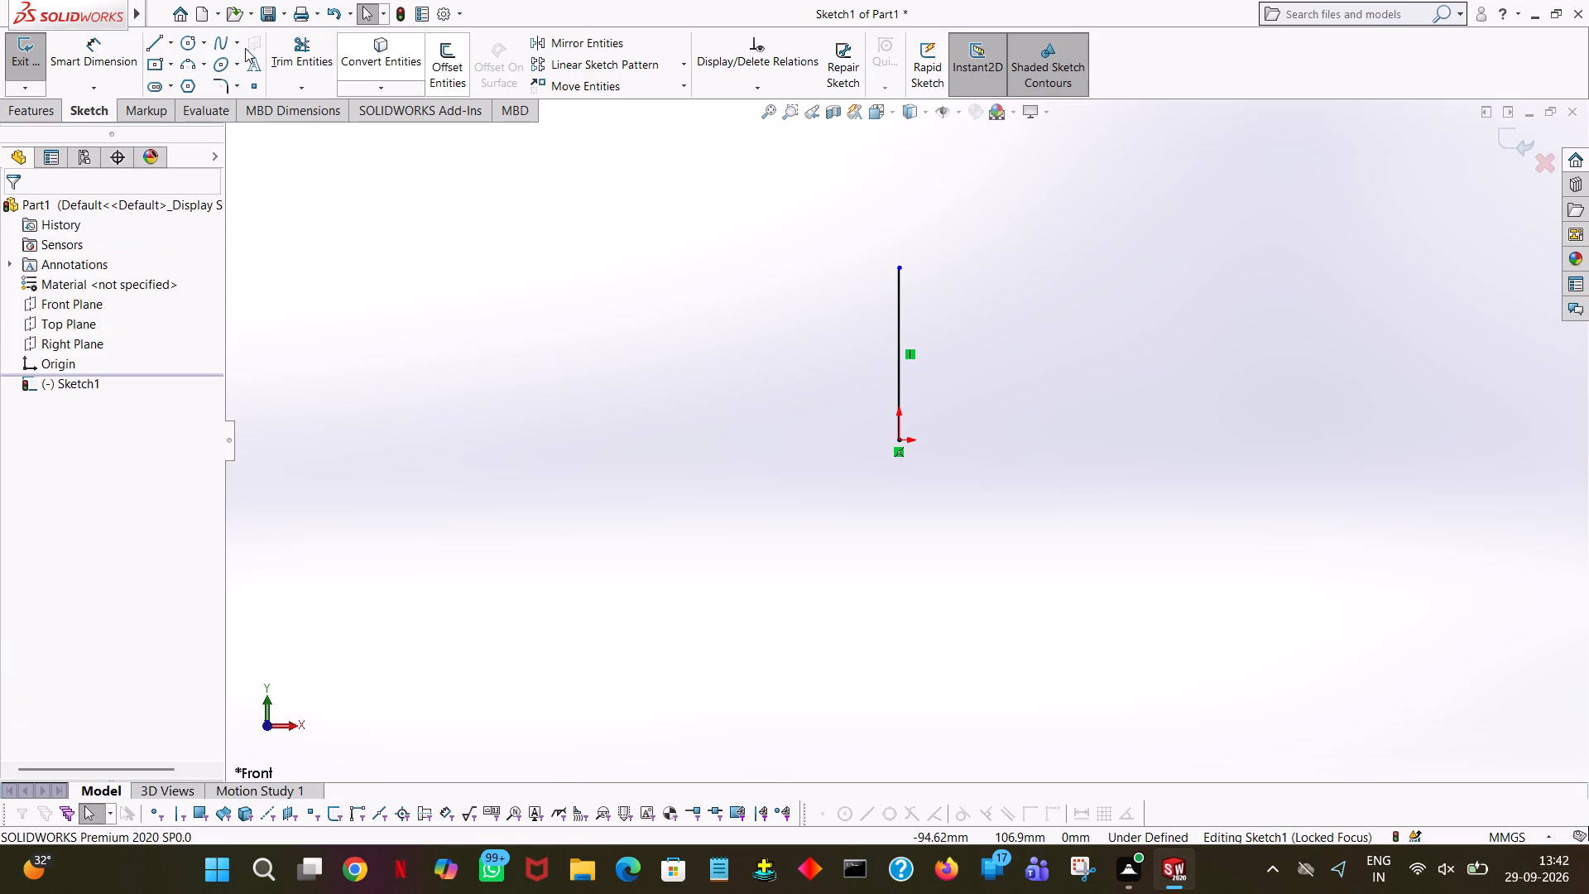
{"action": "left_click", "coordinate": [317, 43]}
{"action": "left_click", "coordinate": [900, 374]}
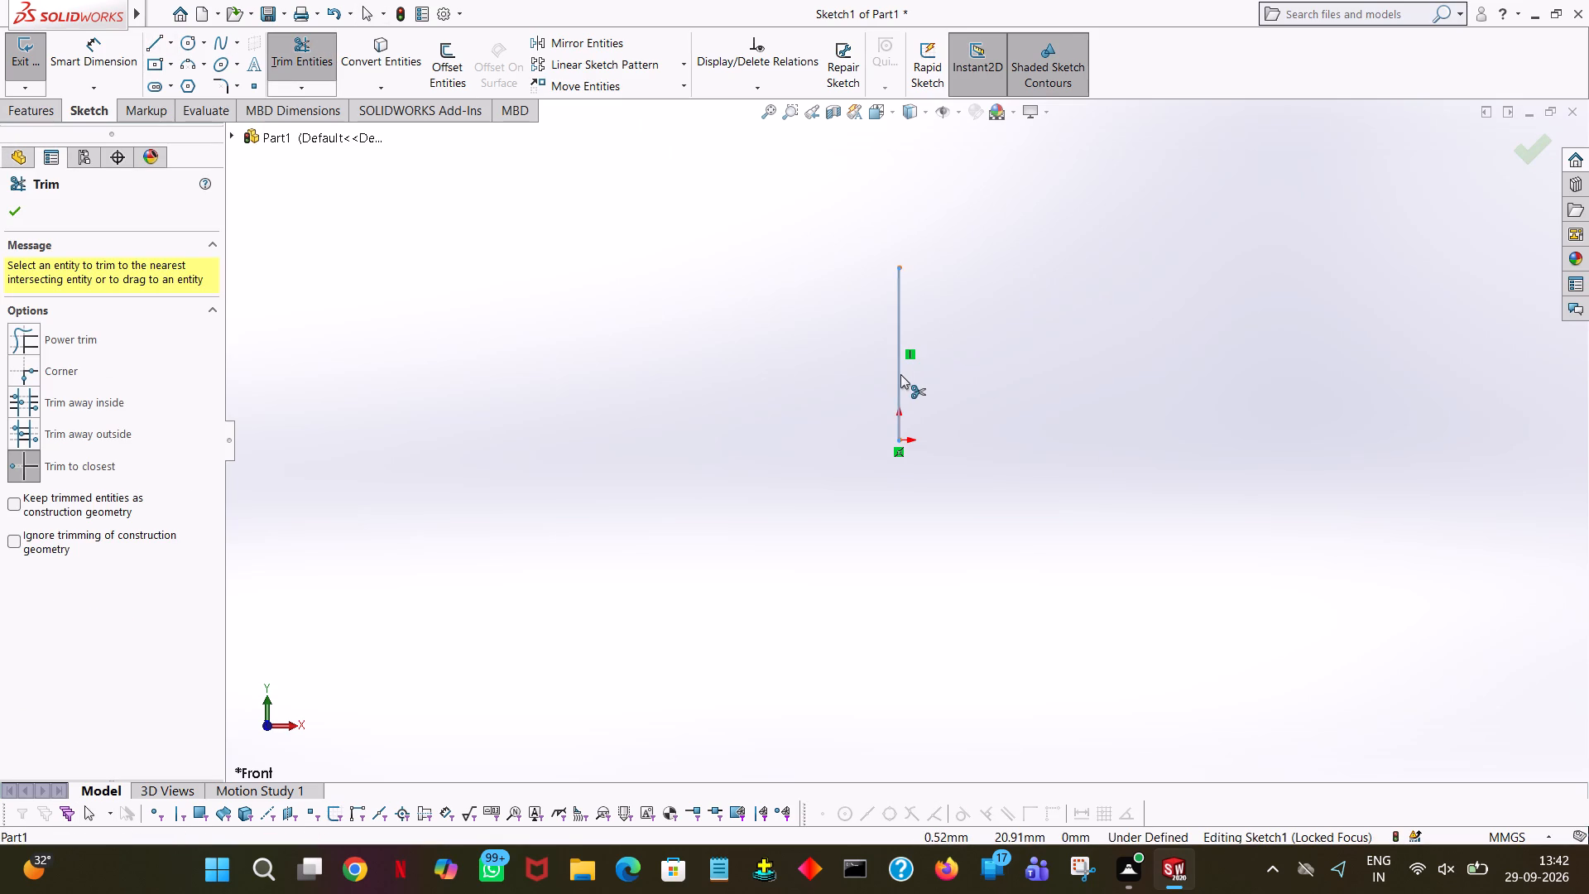
Sketch a 30 mm horizontal line running from the origin along positive X as the profile's base.
{"action": "left_click", "coordinate": [161, 51]}
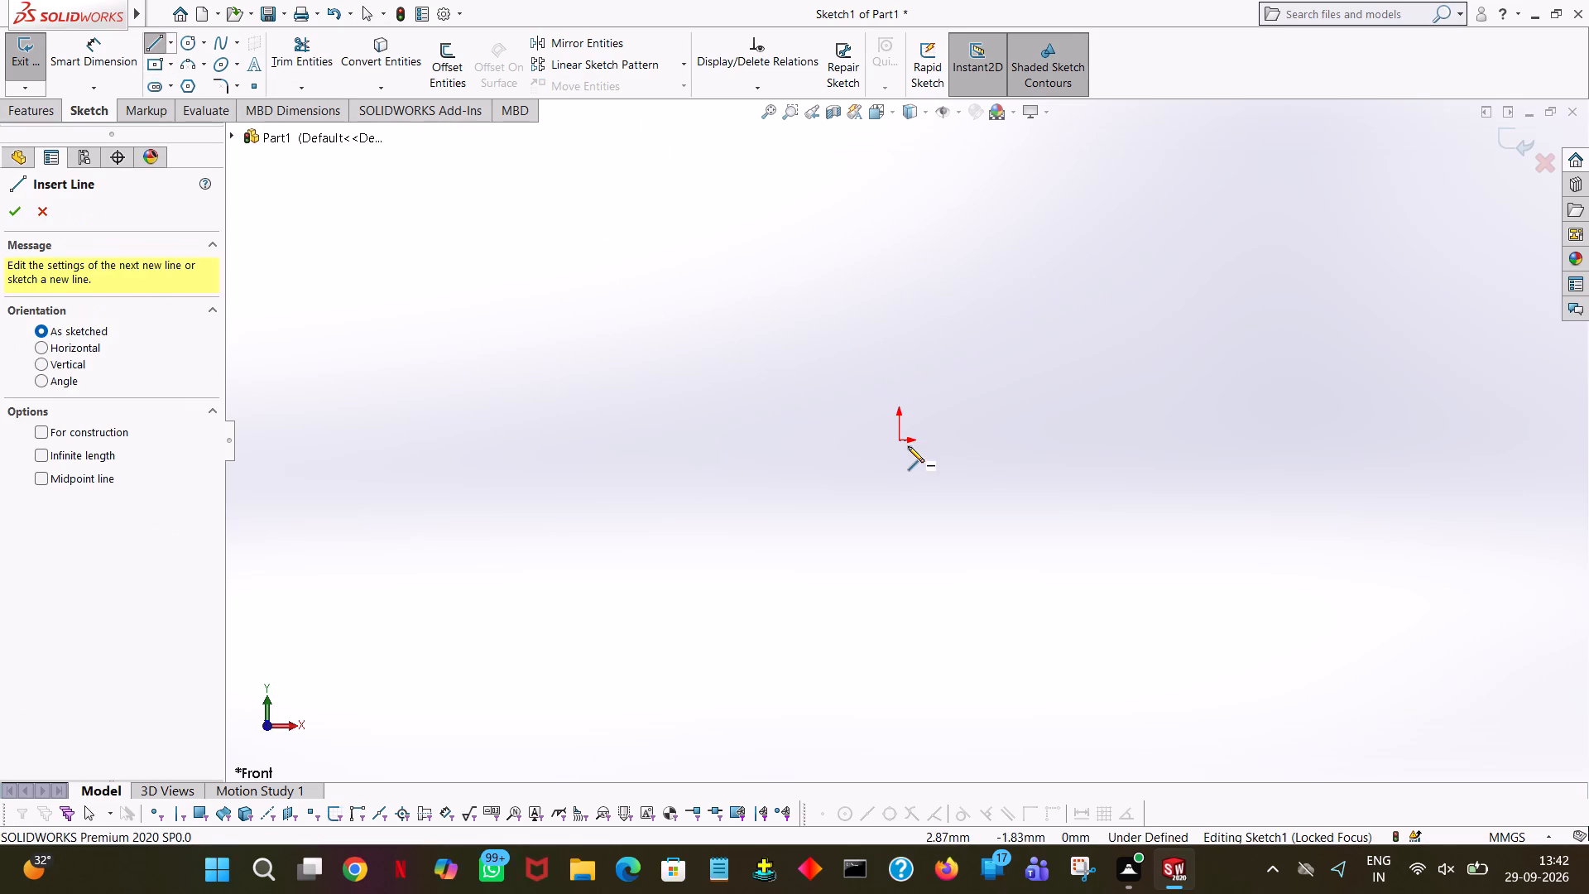
{"action": "left_click", "coordinate": [896, 440]}
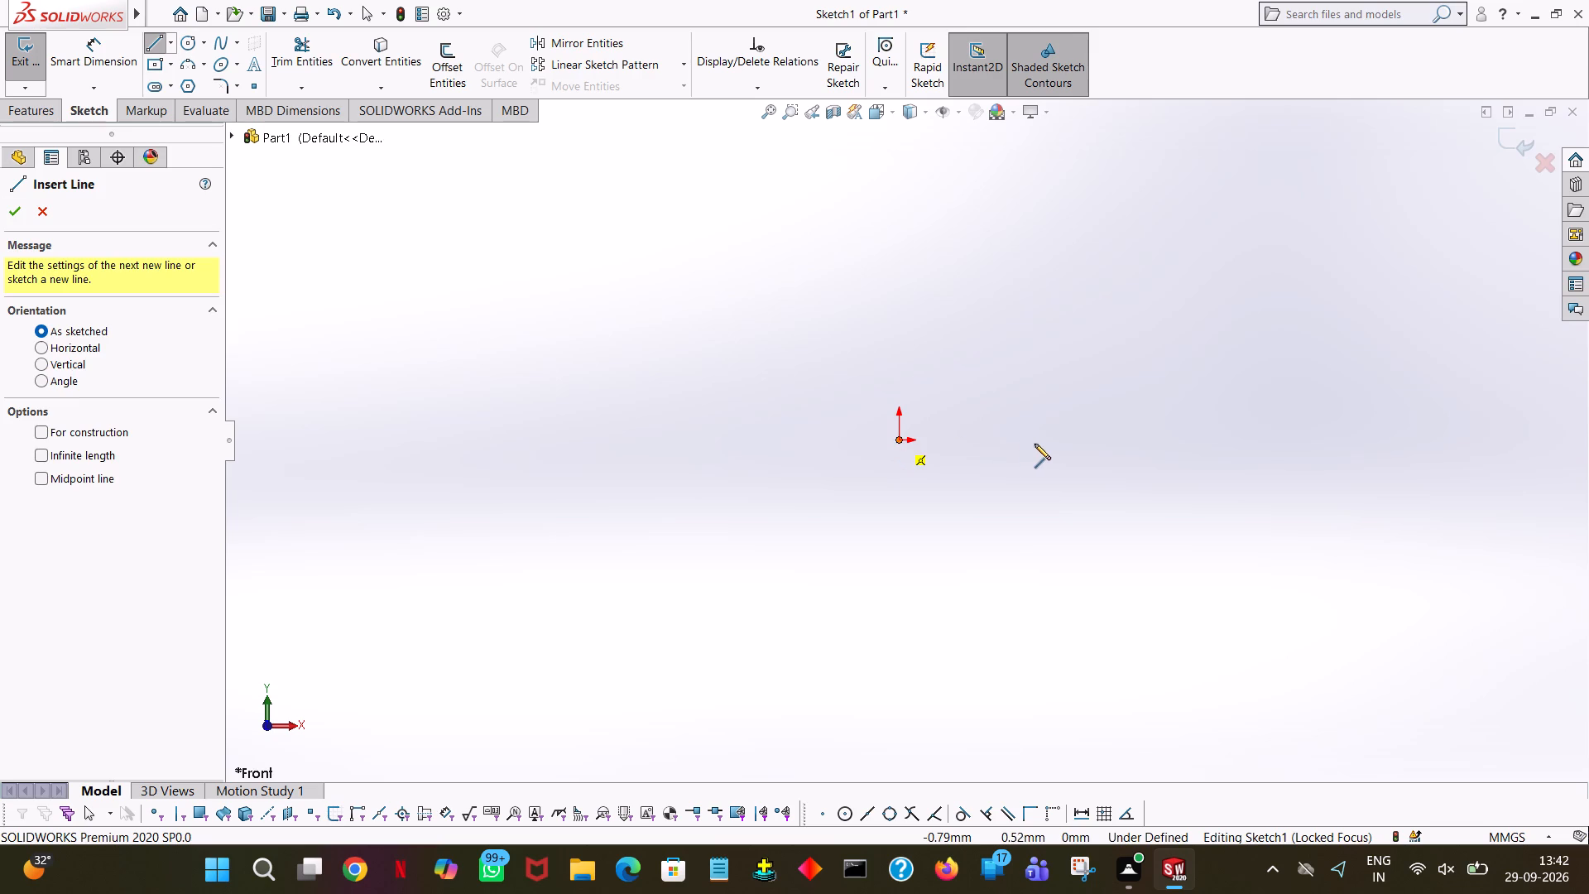
{"action": "left_click", "coordinate": [1054, 440]}
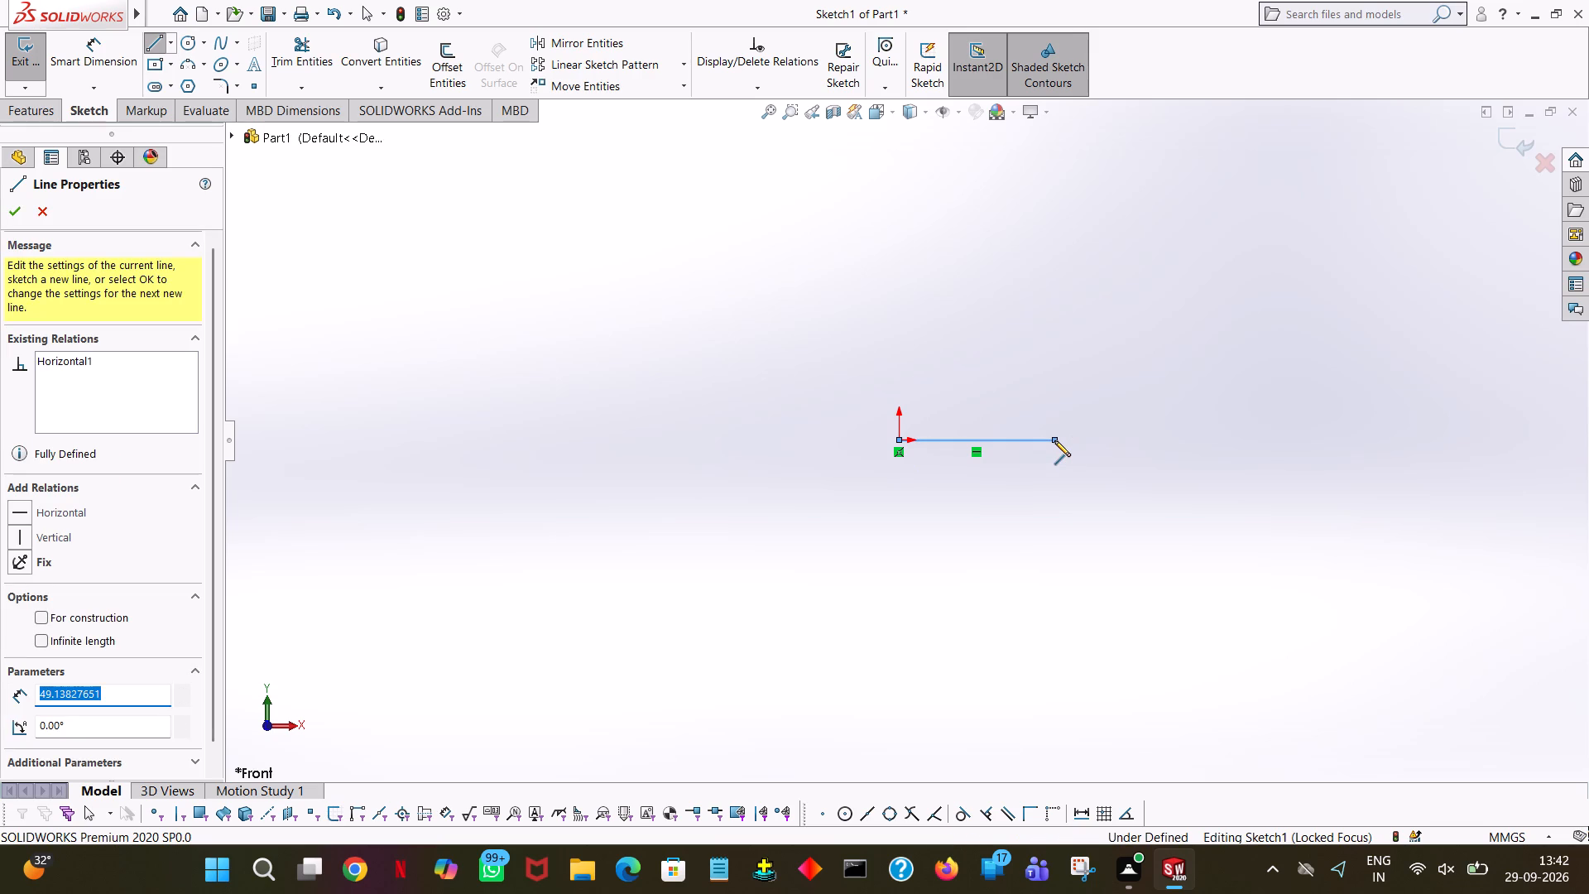
{"action": "type", "text": "30"}
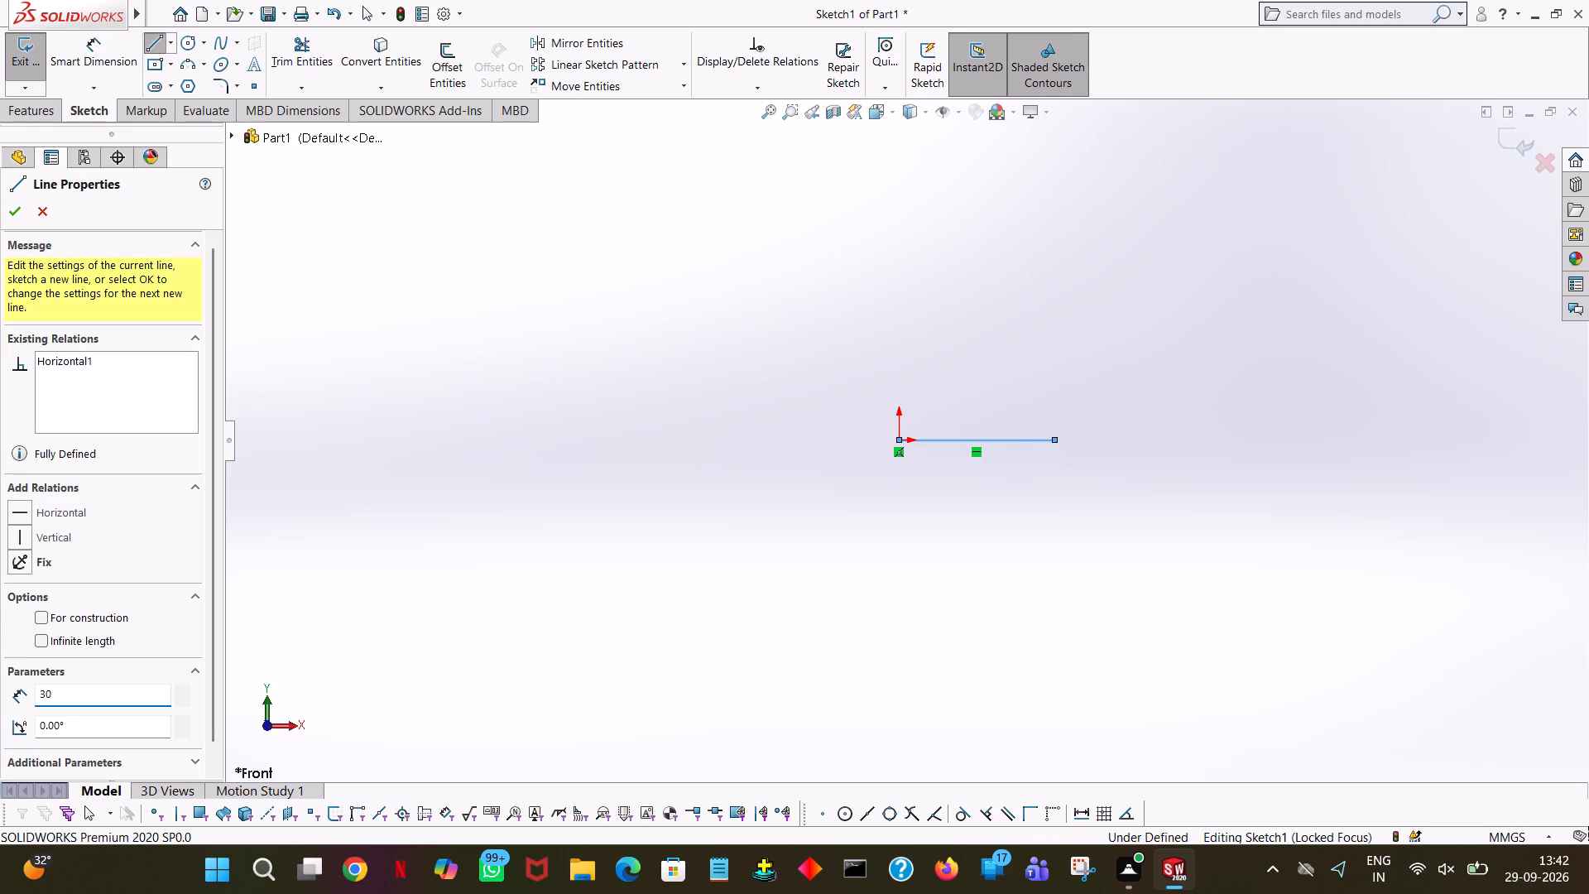
{"action": "key", "text": "Return"}
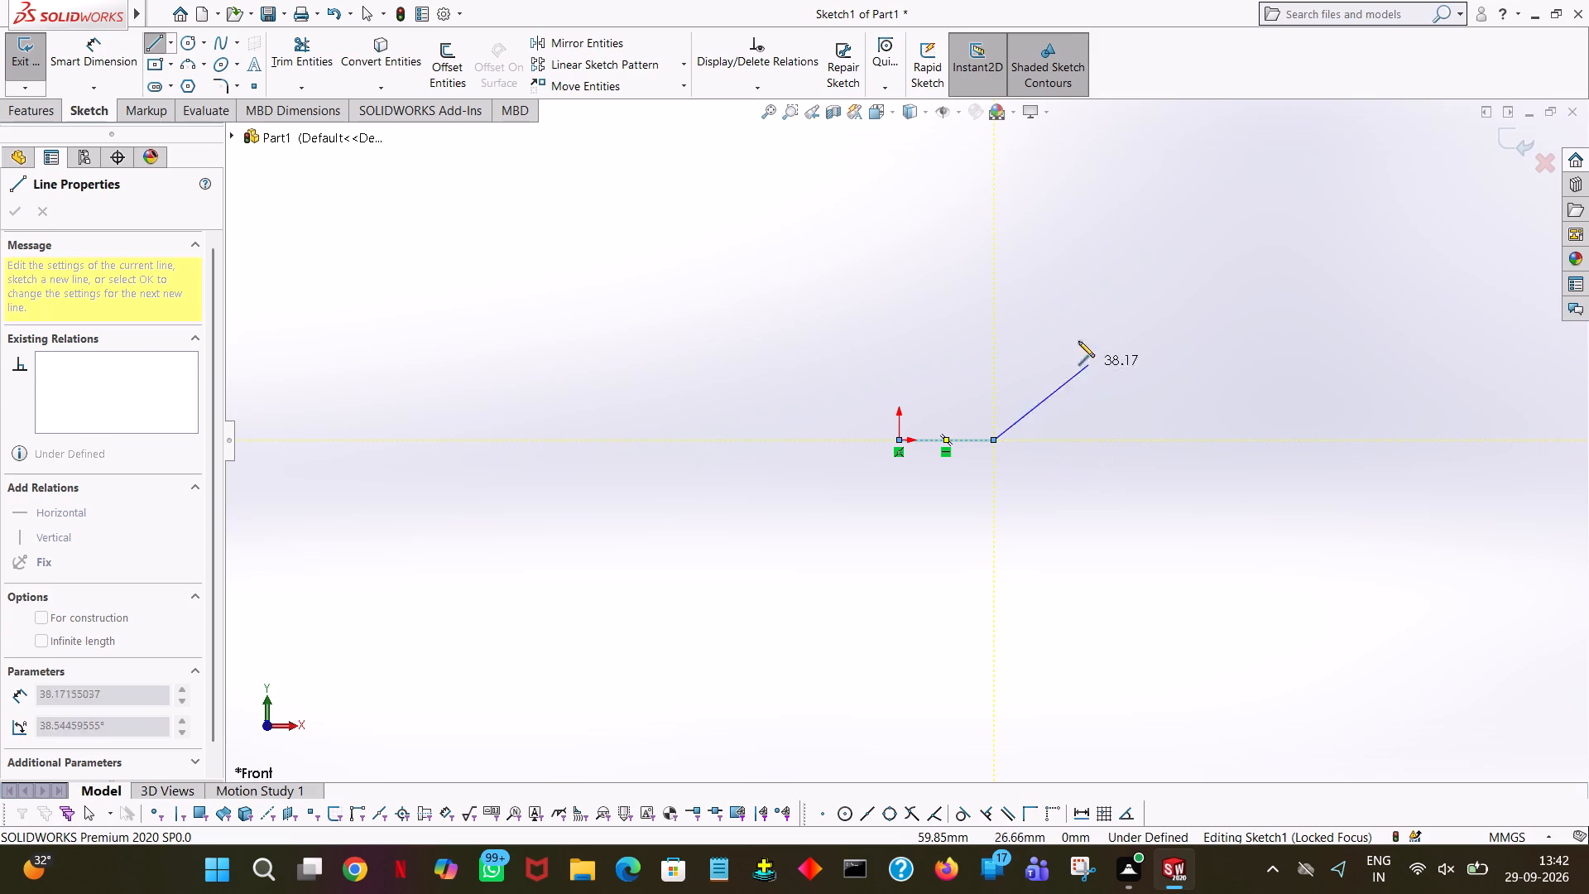
Draw a vertical line upward from the base line's outer end, setting its length to 140-20 mm.
{"action": "left_click", "coordinate": [992, 257]}
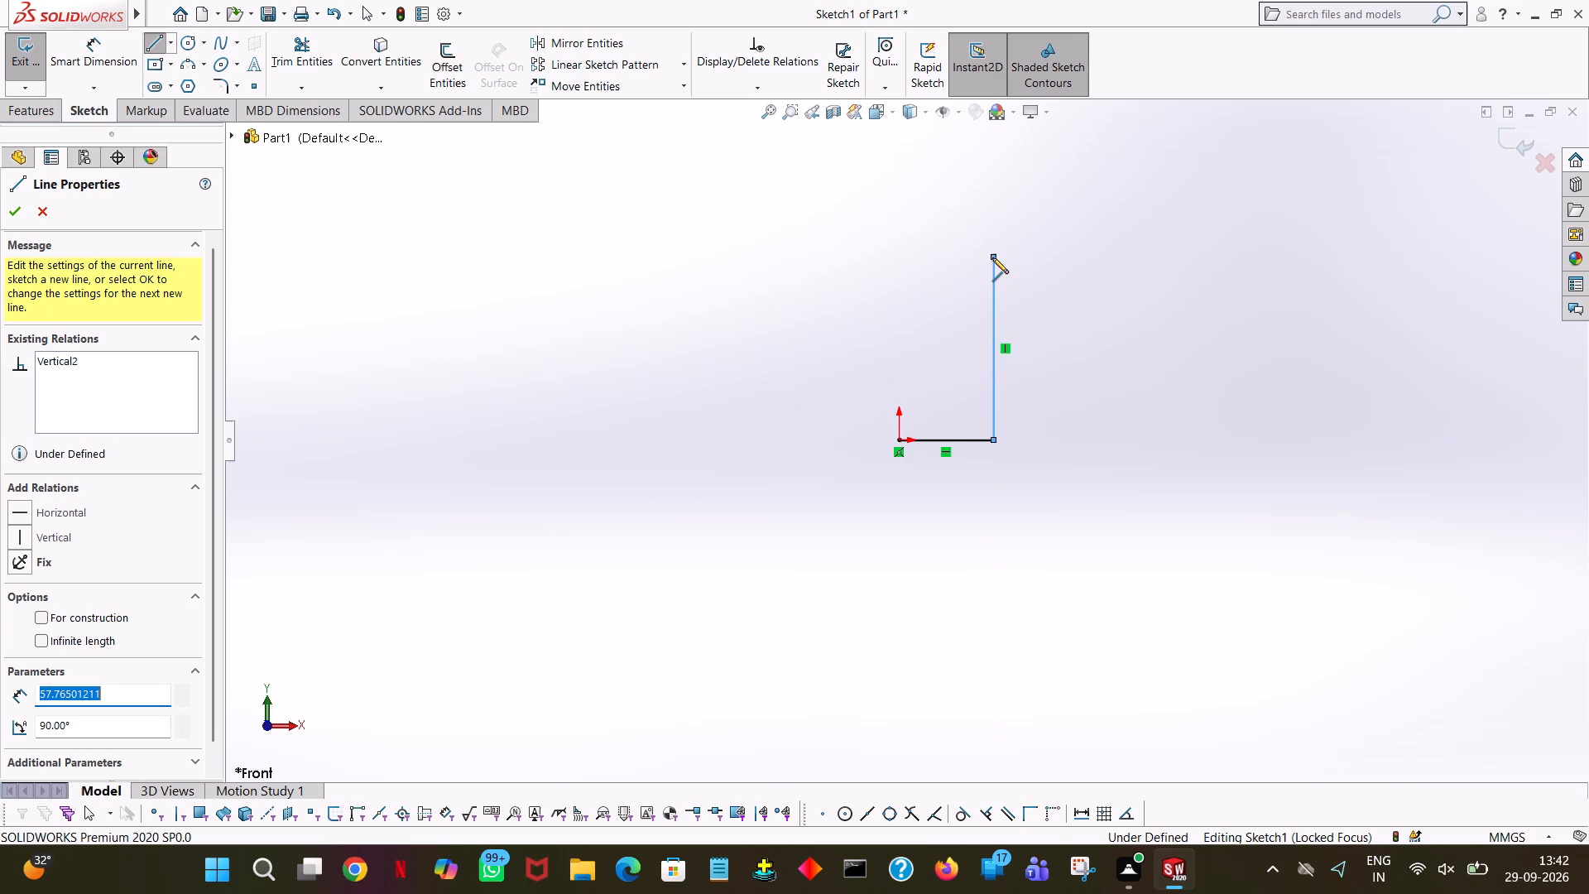
{"action": "key", "text": "1"}
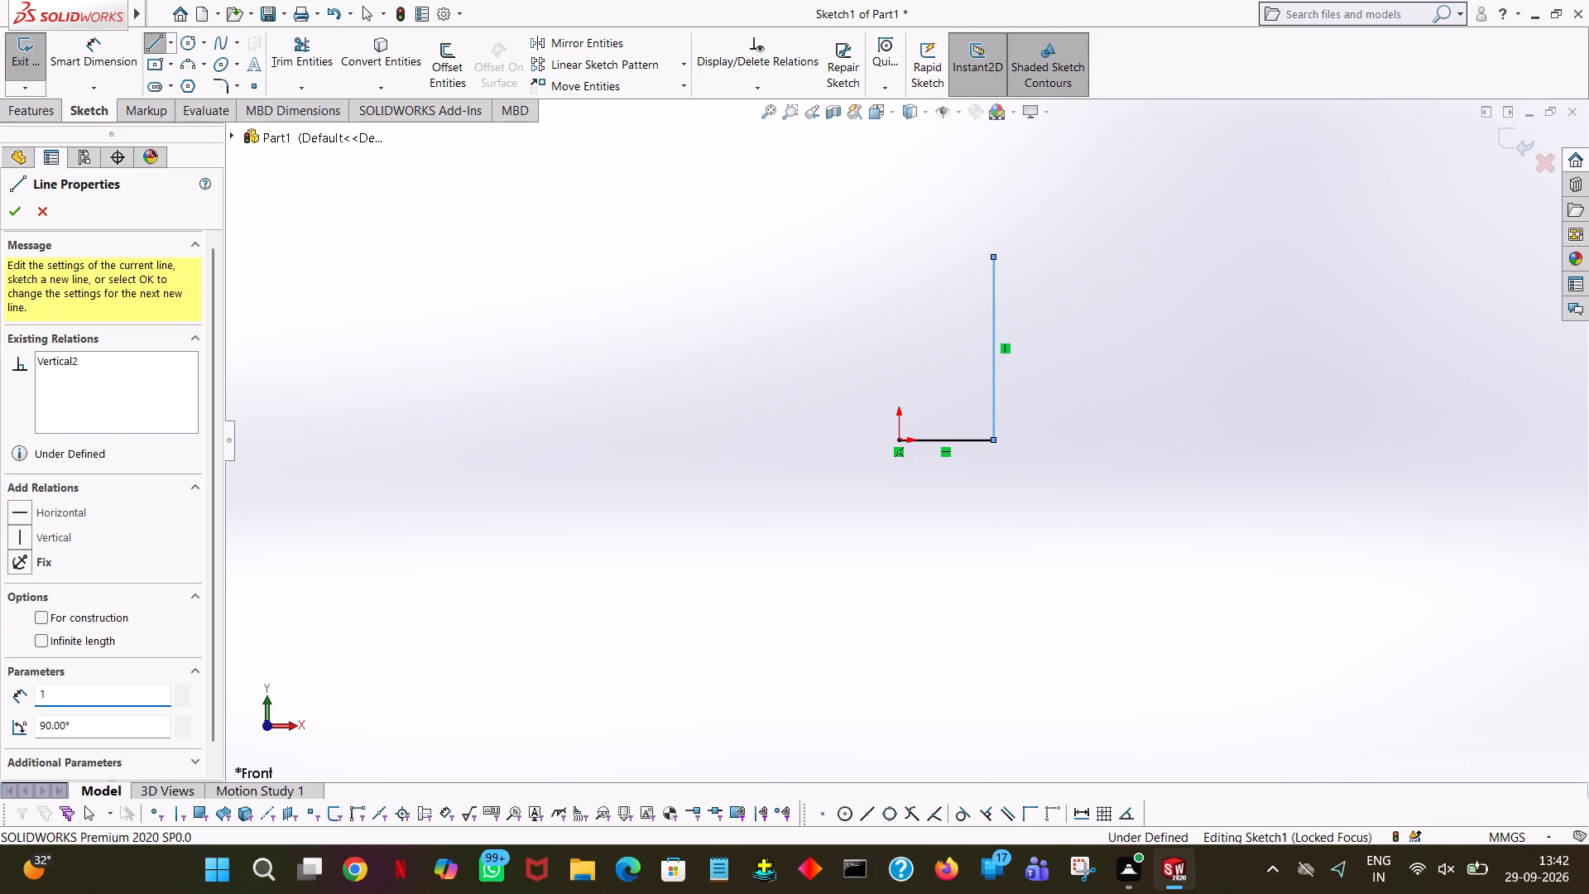
{"action": "type", "text": "40"}
{"action": "key", "text": "minus"}
{"action": "key", "text": "2"}
{"action": "key", "text": "0"}
{"action": "key", "text": "Return"}
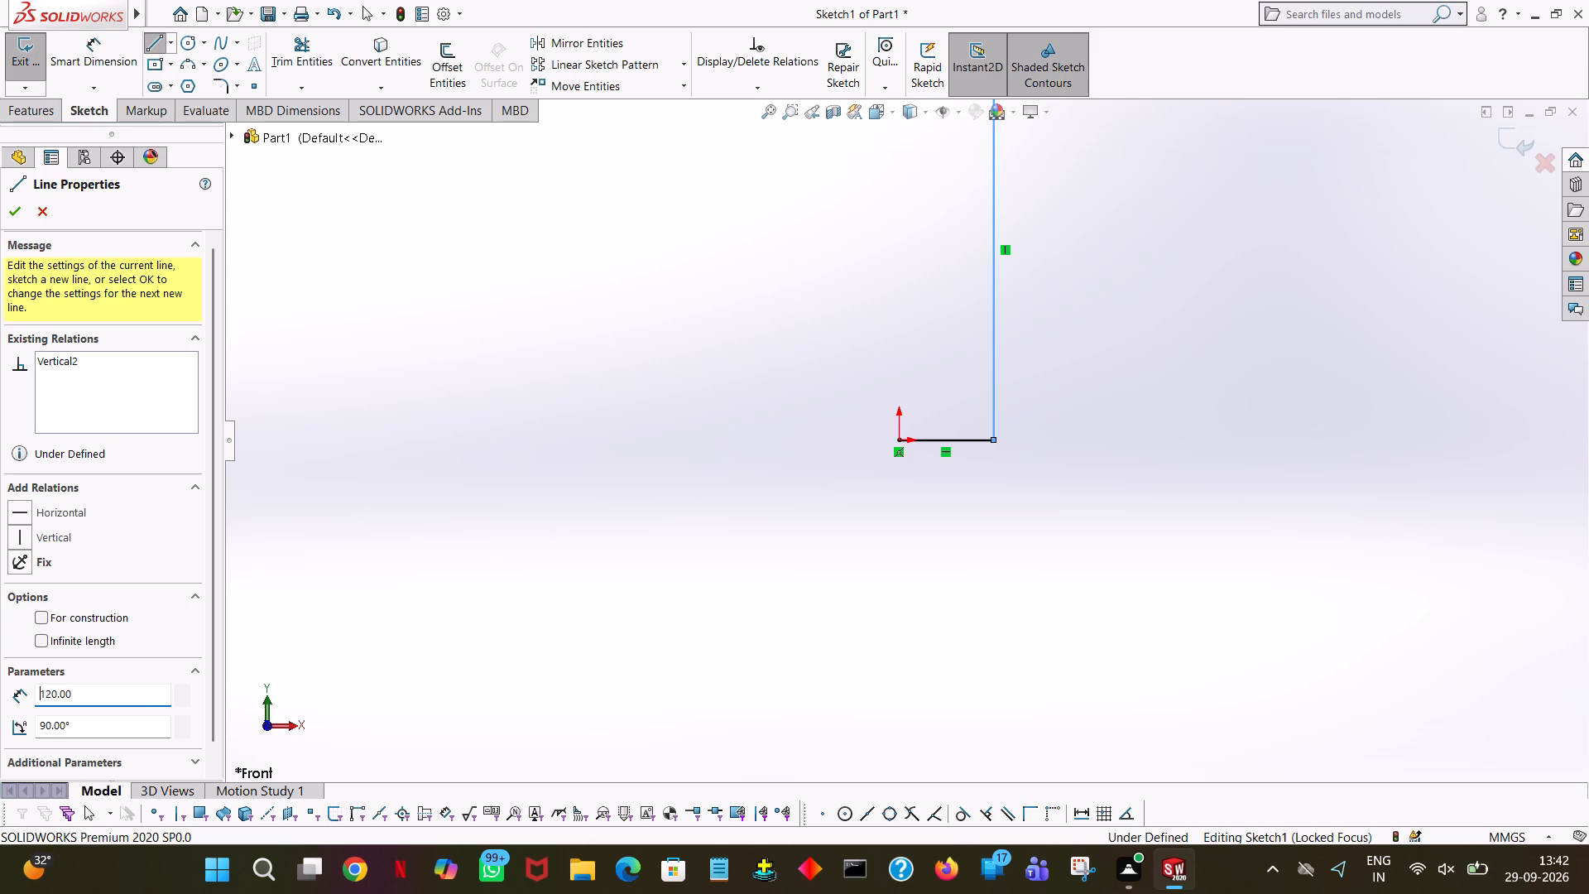
Construct a sloped end edge using helper lines 8 mm inward and 20 mm up, joined back to the vertical line's upper end.
{"action": "middle_click_drag", "start_coordinate": [1016, 312], "coordinate": [985, 584], "text": "ctrl"}
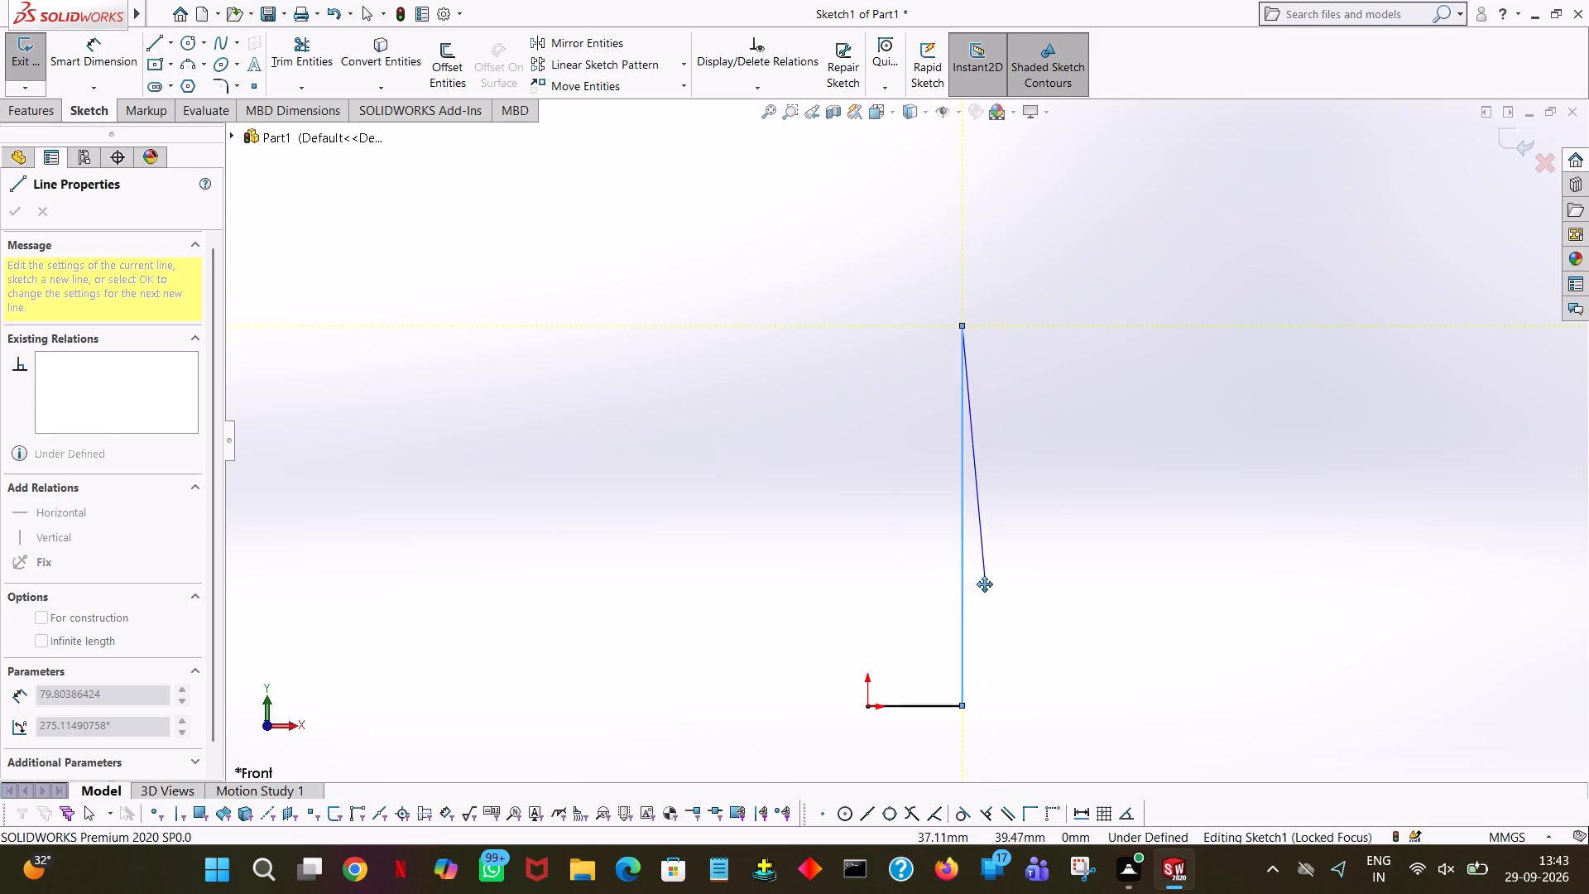
{"action": "middle_click_drag", "start_coordinate": [985, 584], "coordinate": [985, 596], "text": "ctrl"}
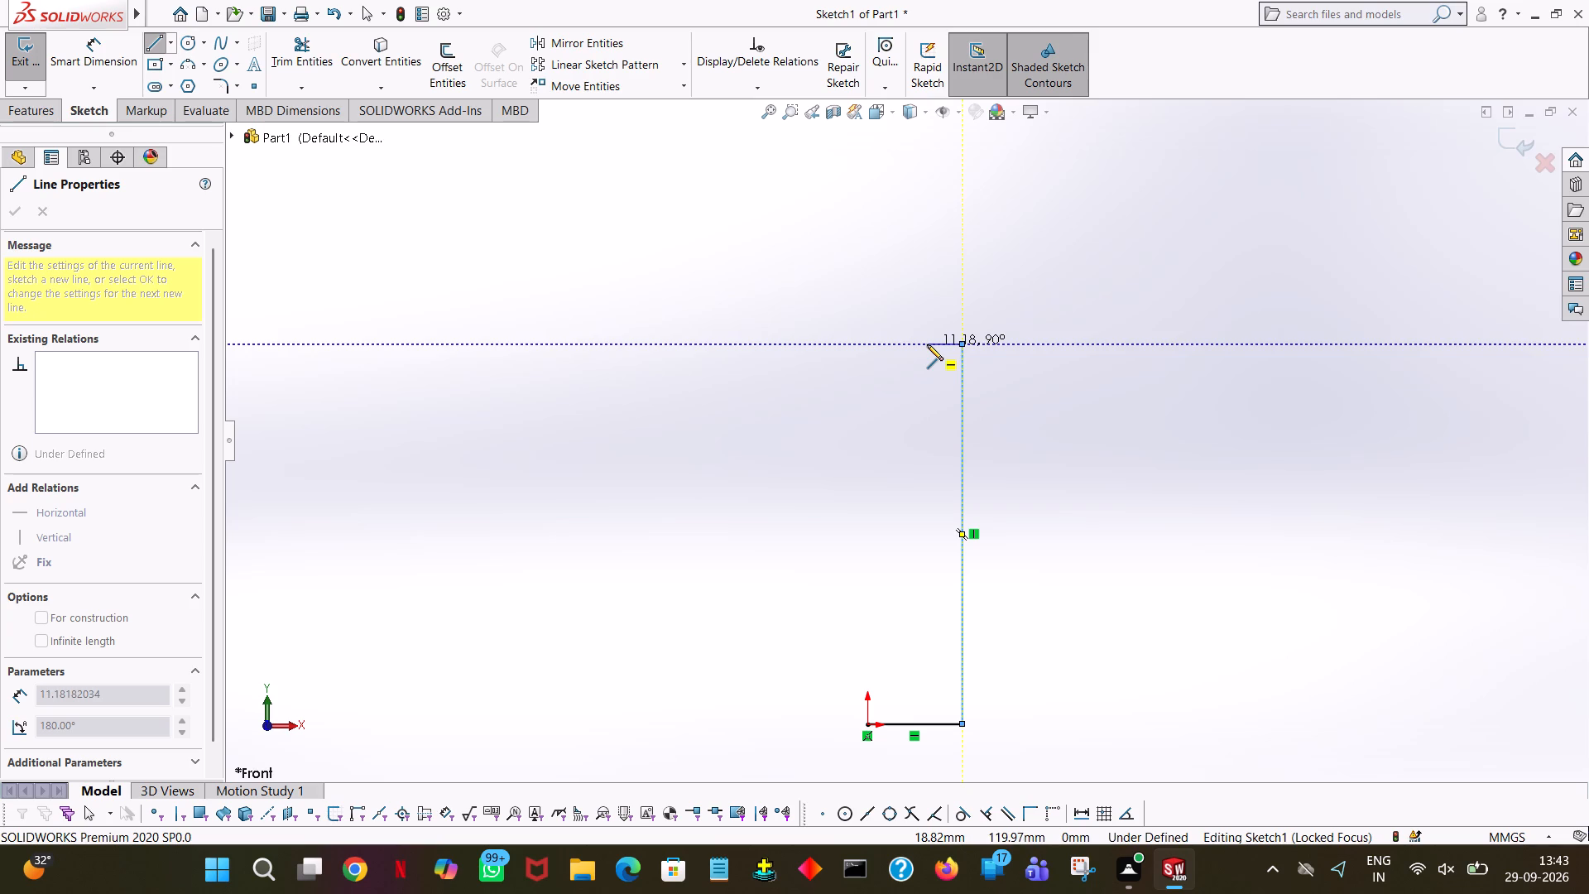
{"action": "left_click", "coordinate": [927, 344]}
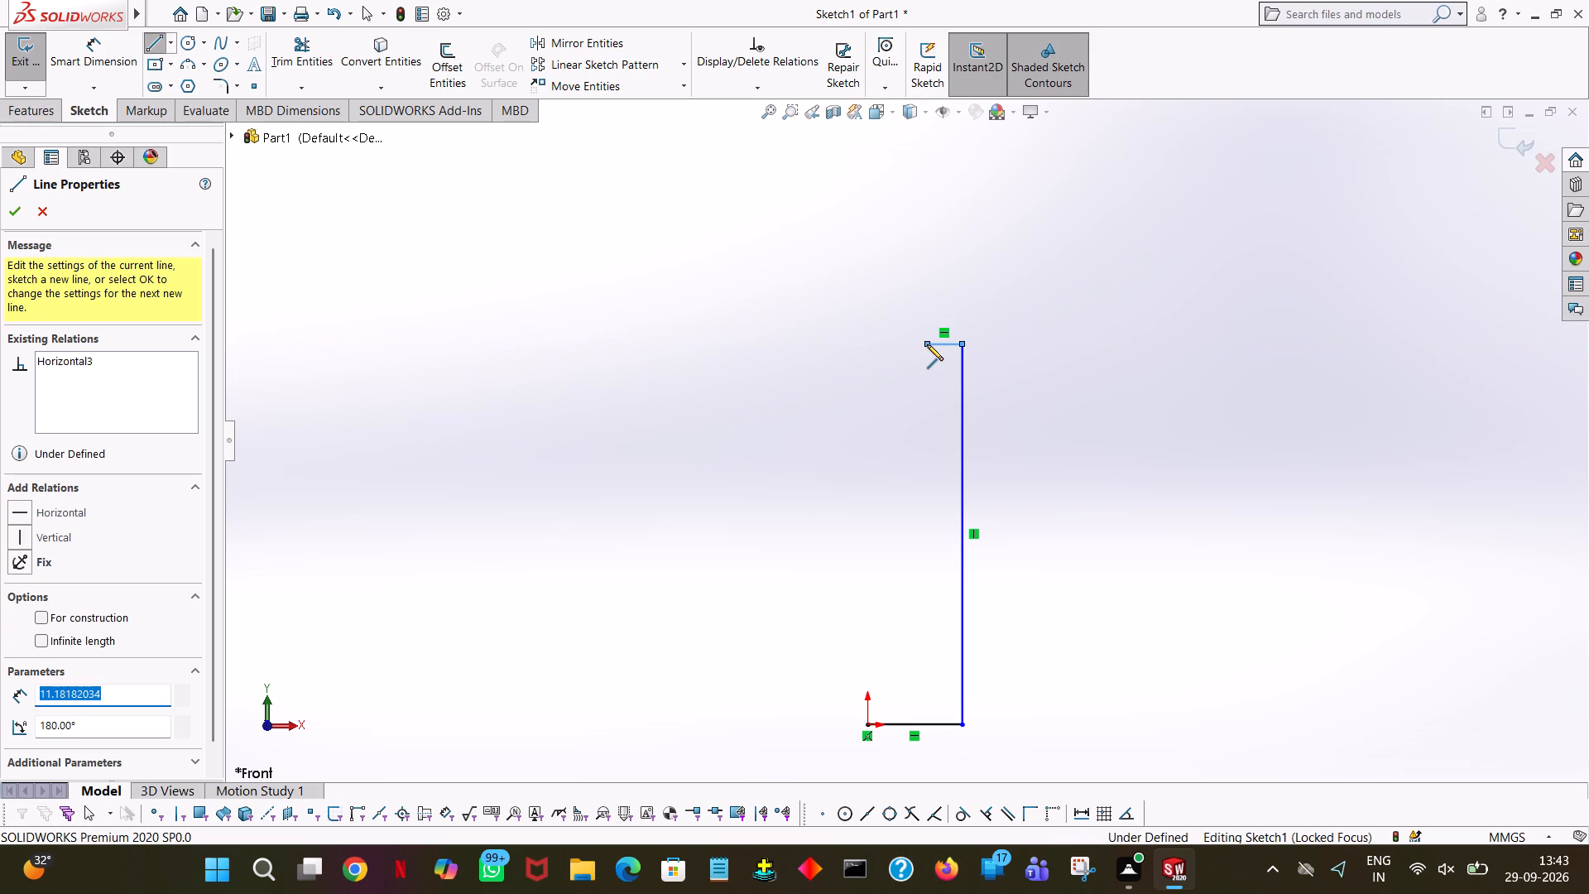
{"action": "key", "text": "8"}
{"action": "key", "text": "Return"}
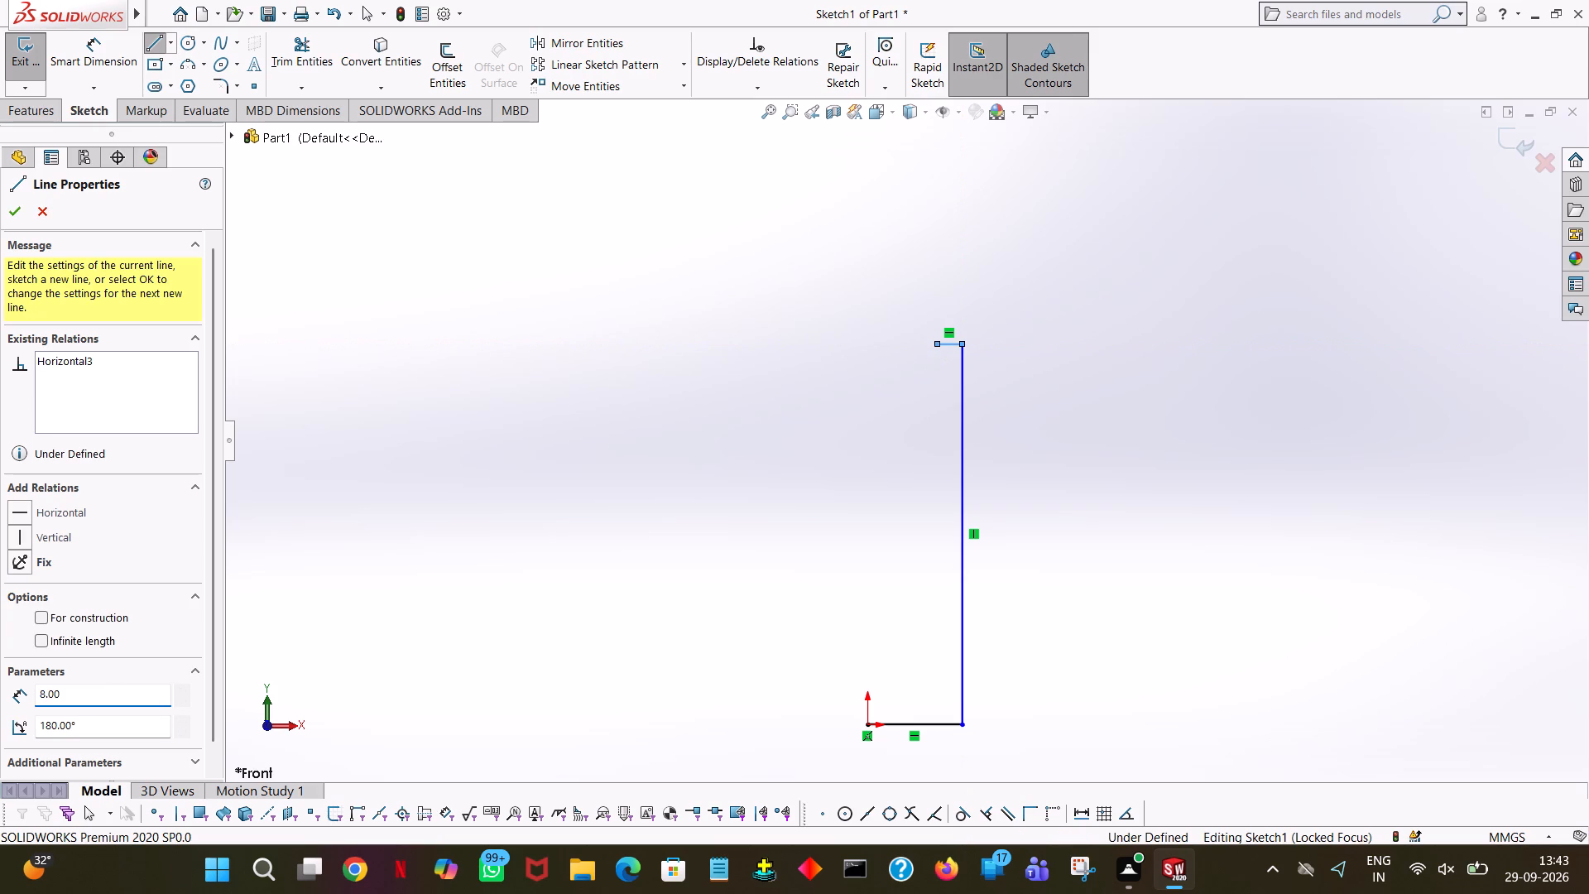
{"action": "left_click", "coordinate": [938, 281]}
{"action": "type", "text": "20."}
{"action": "key", "text": "BackSpace"}
{"action": "key", "text": "Return"}
{"action": "left_click", "coordinate": [961, 340]}
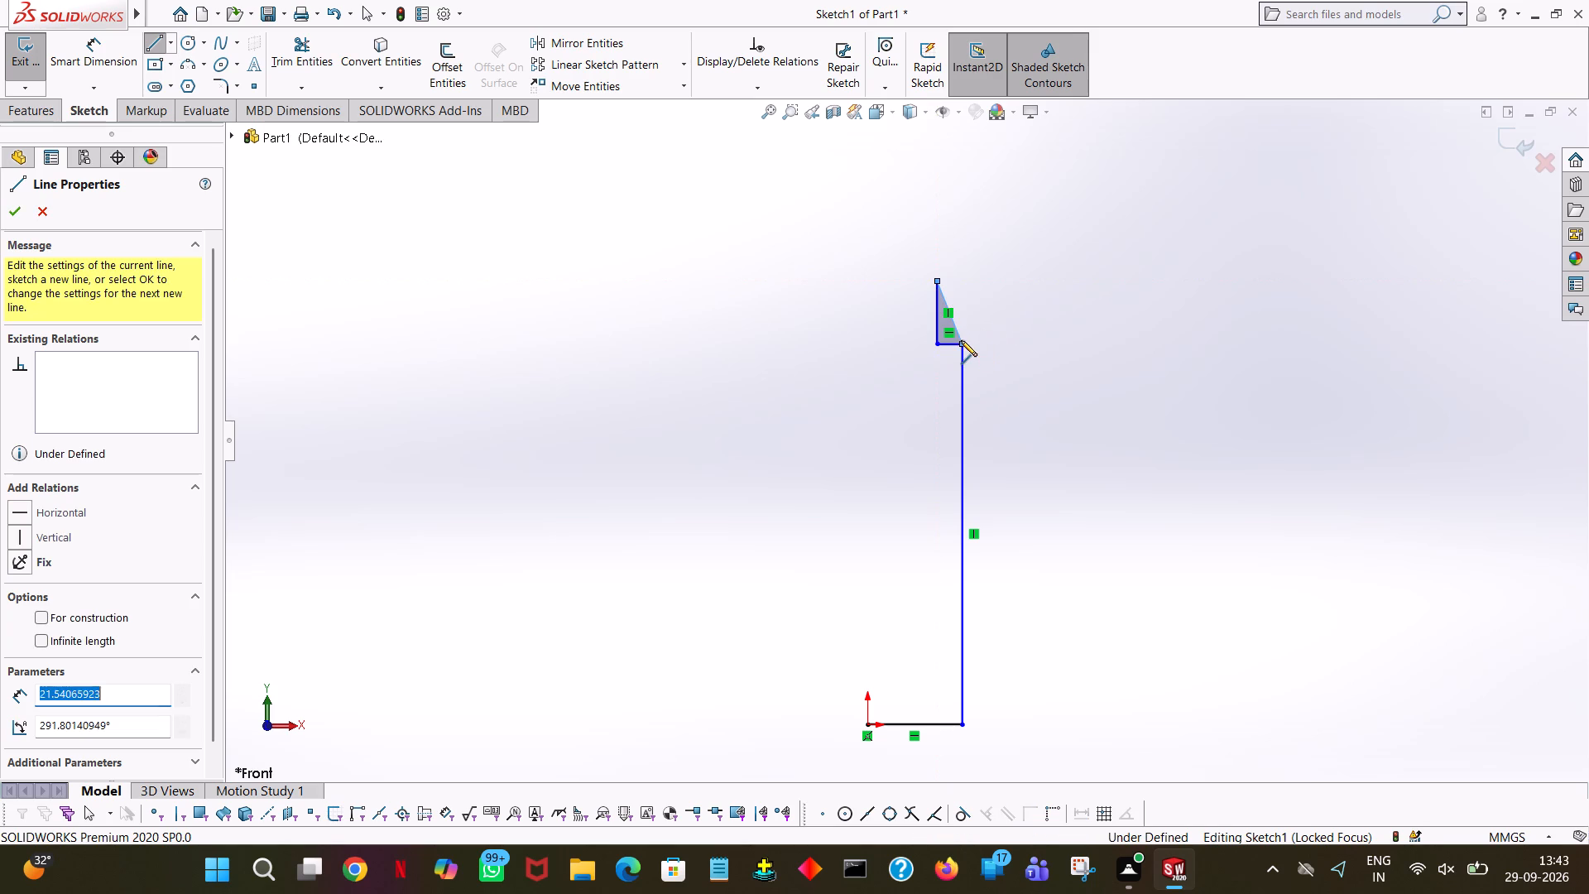
{"action": "right_click", "coordinate": [961, 340]}
{"action": "left_click", "coordinate": [1007, 359]}
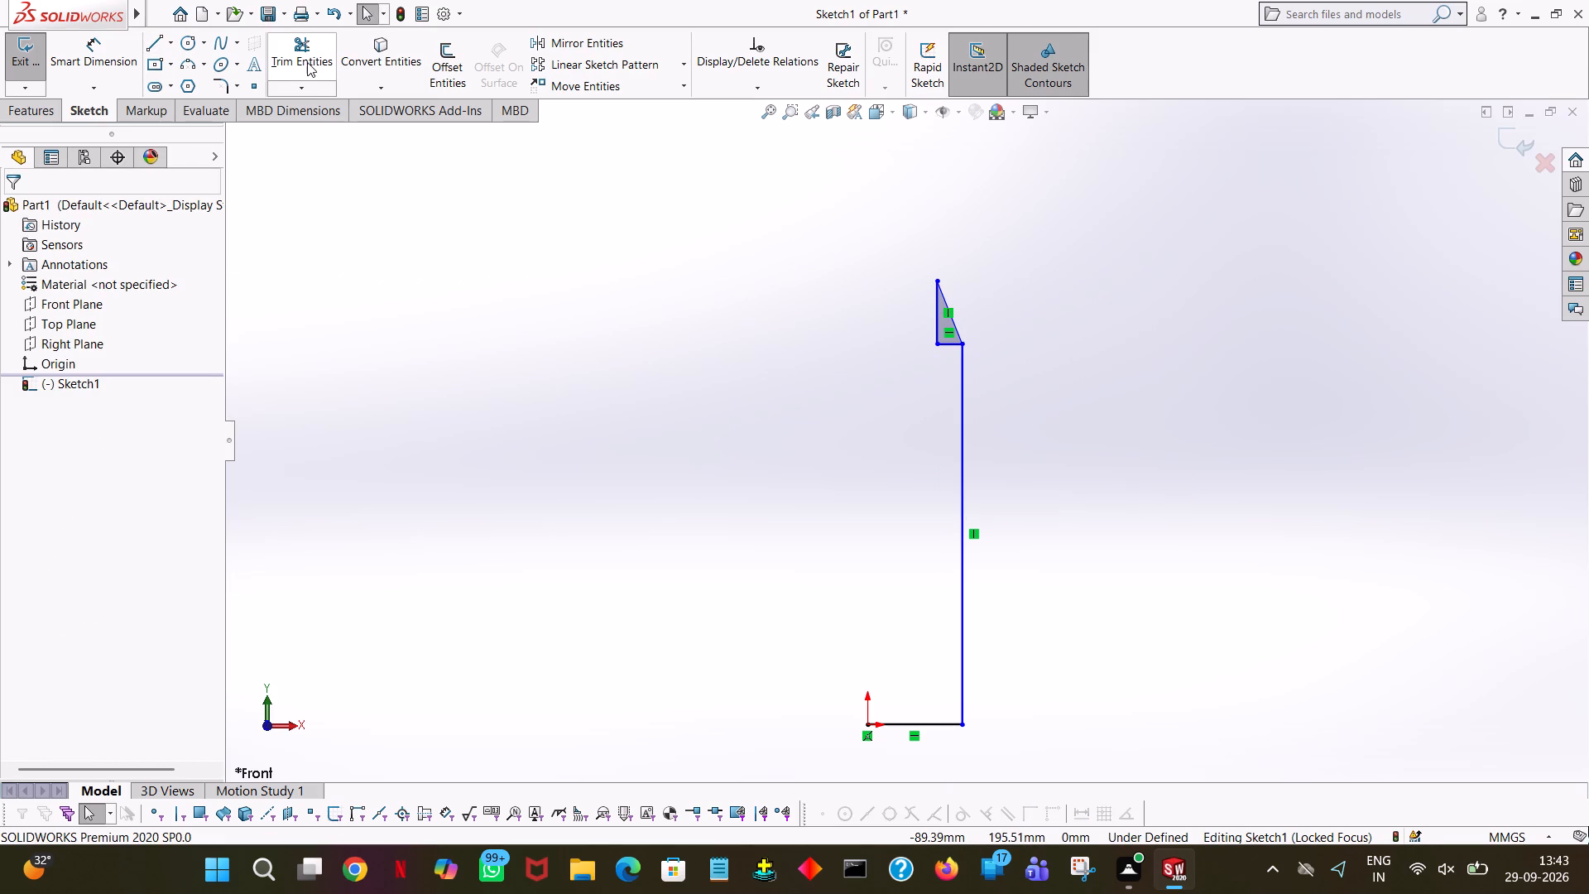
Trim away the 8 mm and 20 mm helper lines, keeping only the sloped edge.
{"action": "left_click", "coordinate": [307, 62]}
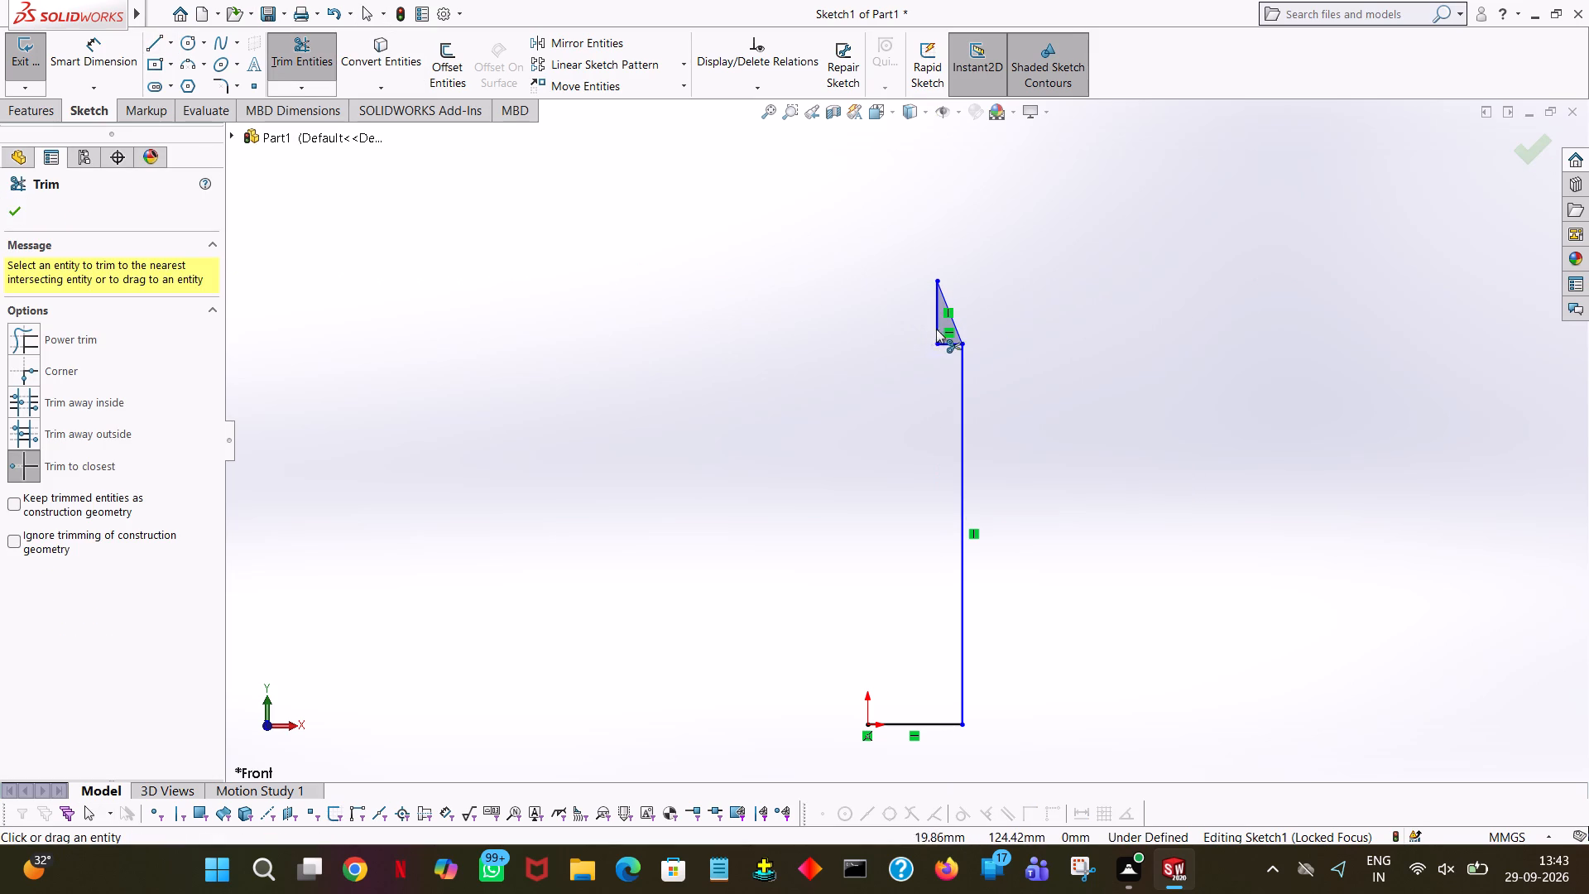
{"action": "left_click", "coordinate": [939, 329]}
{"action": "left_click", "coordinate": [945, 340]}
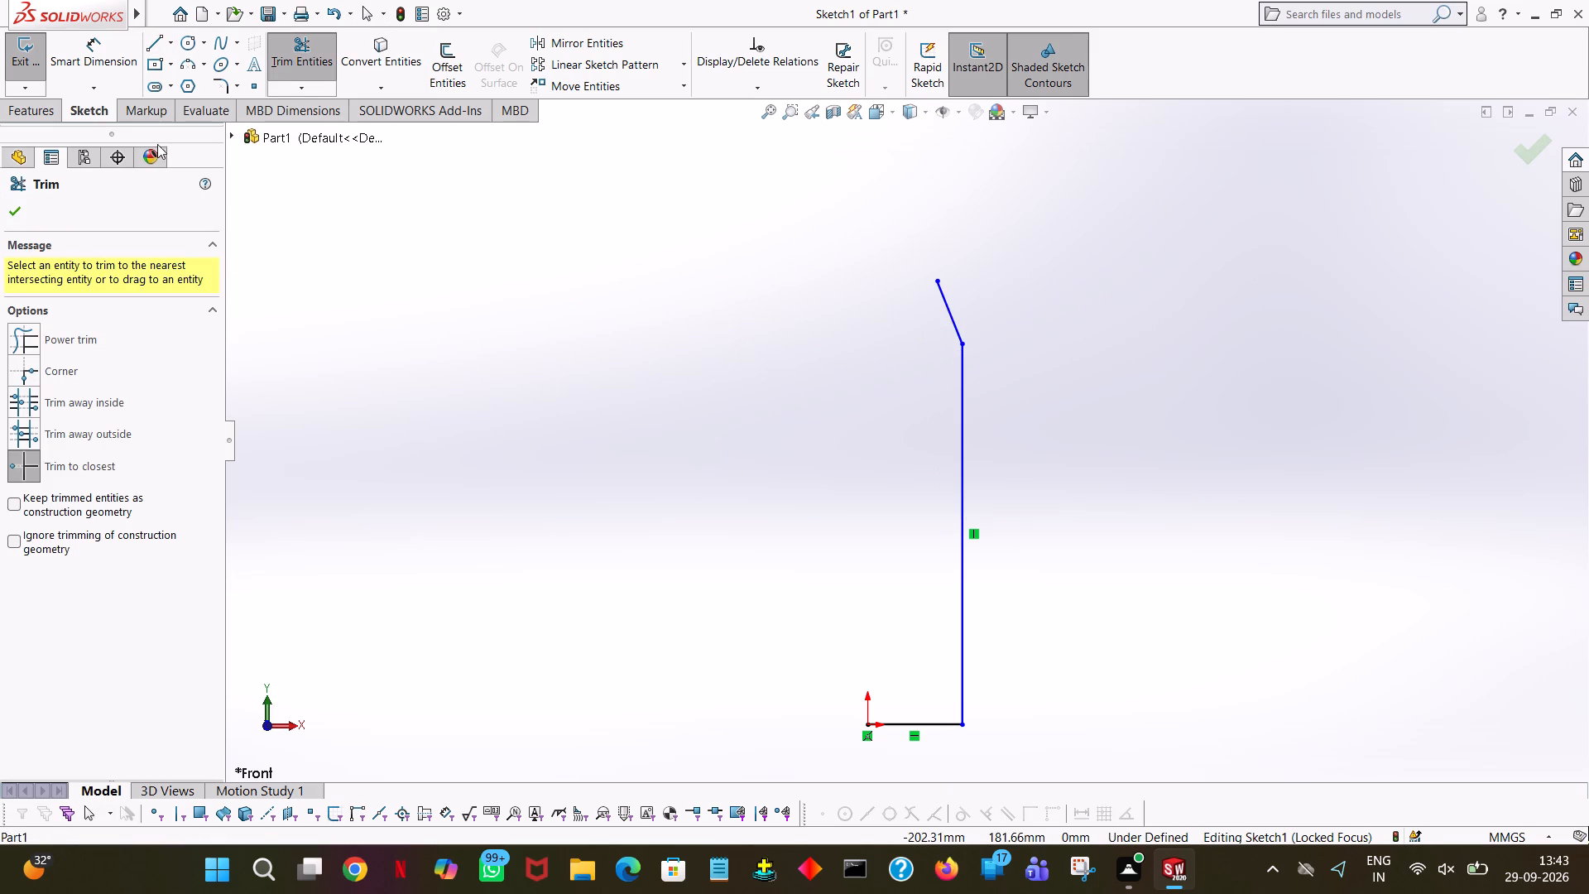
{"action": "left_click", "coordinate": [21, 213]}
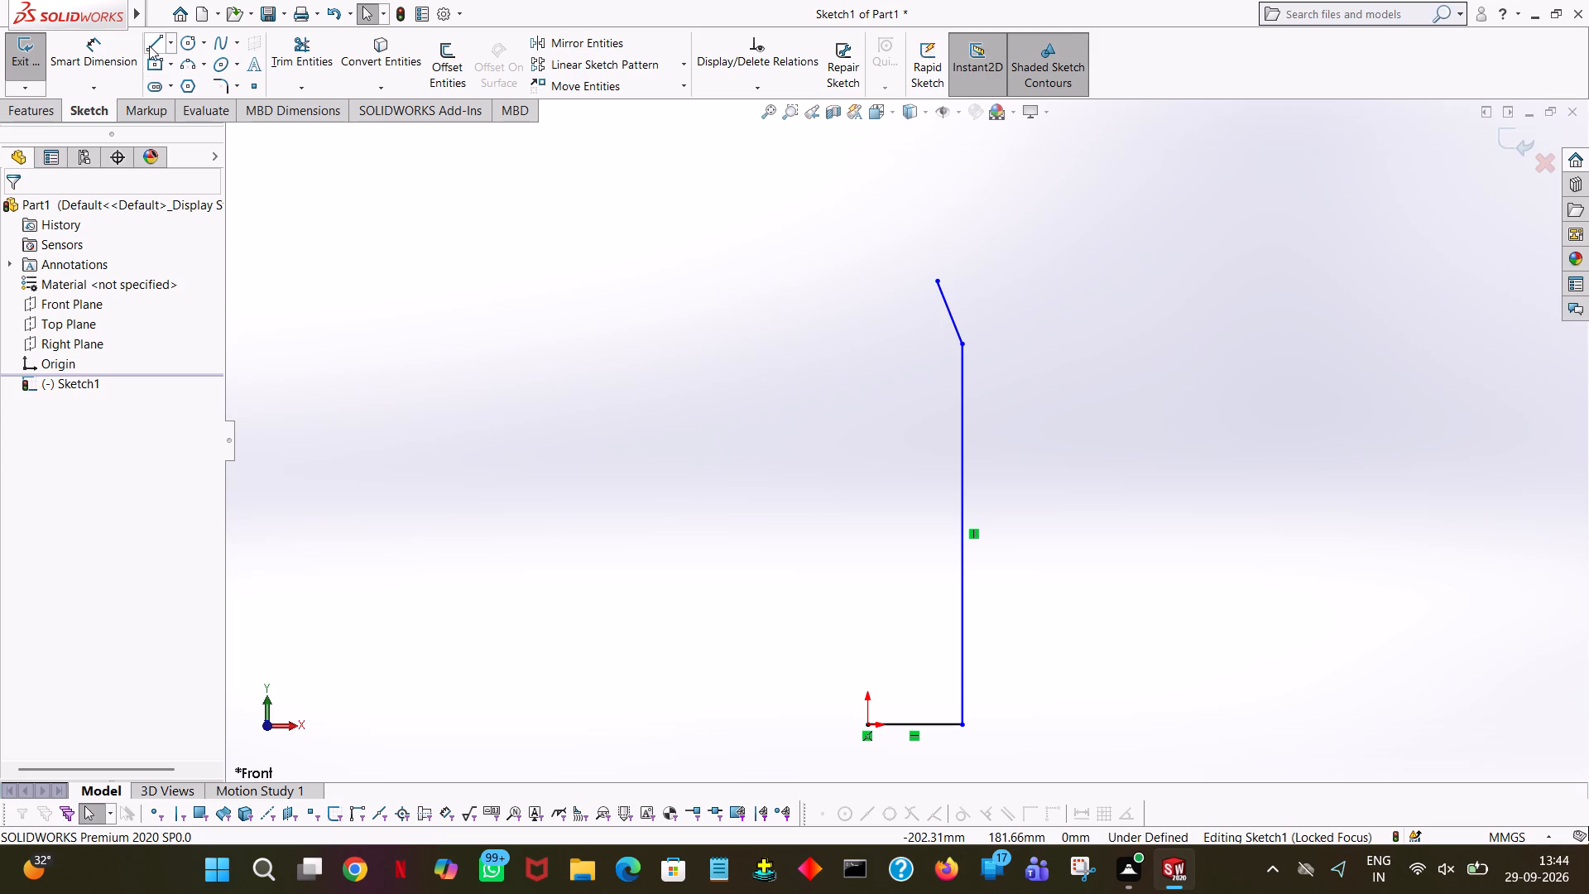
Close the profile with a 22 mm horizontal top line and a 140 mm vertical line down to the origin.
{"action": "left_click", "coordinate": [149, 46]}
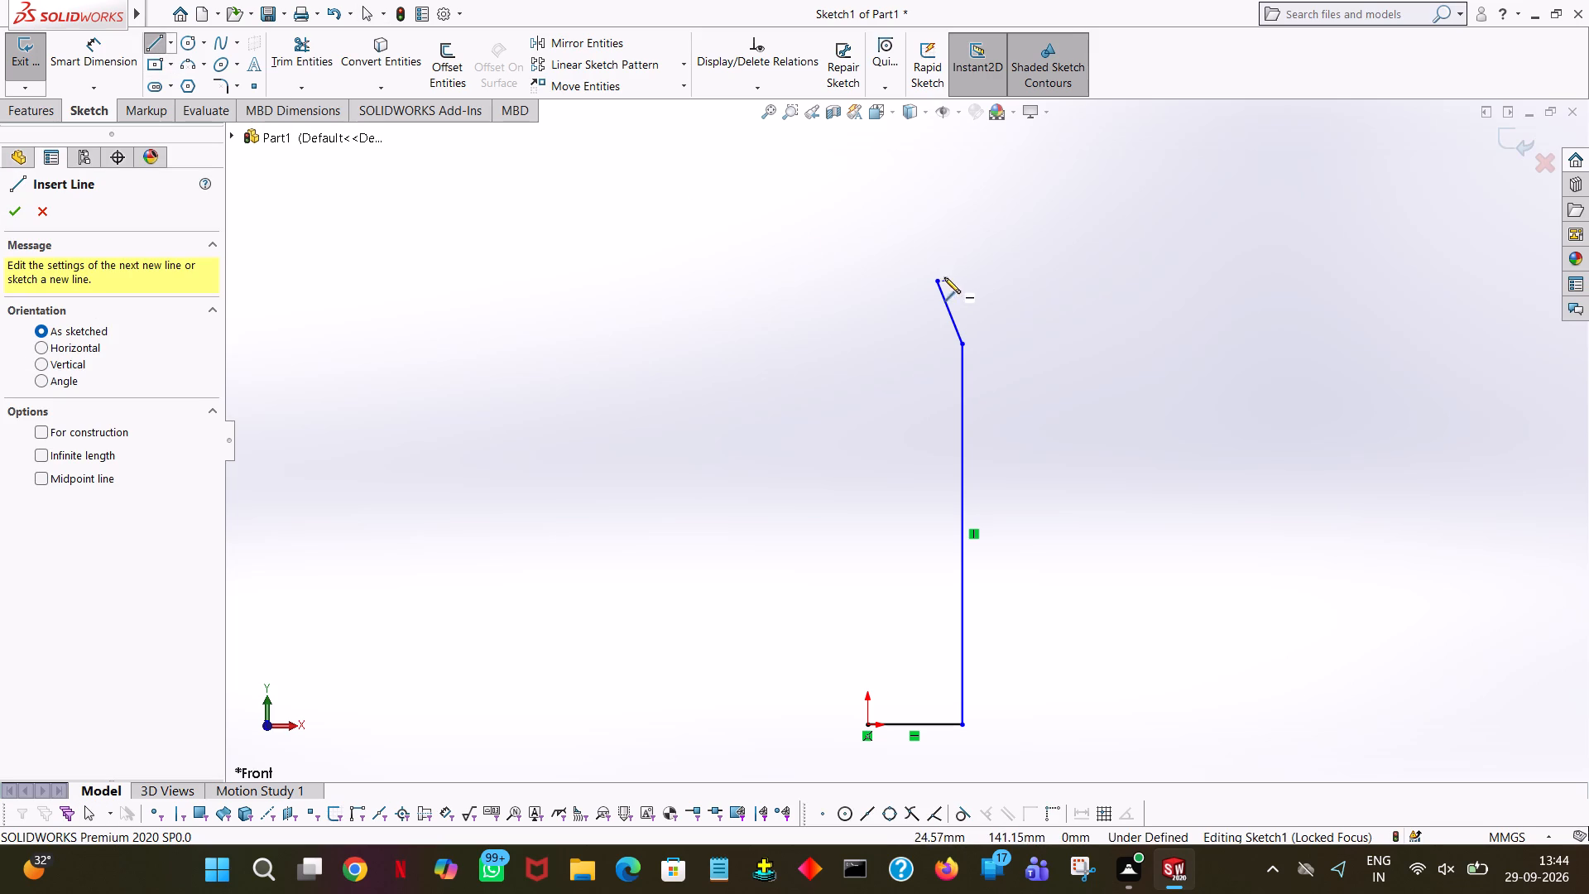
{"action": "left_click", "coordinate": [938, 280]}
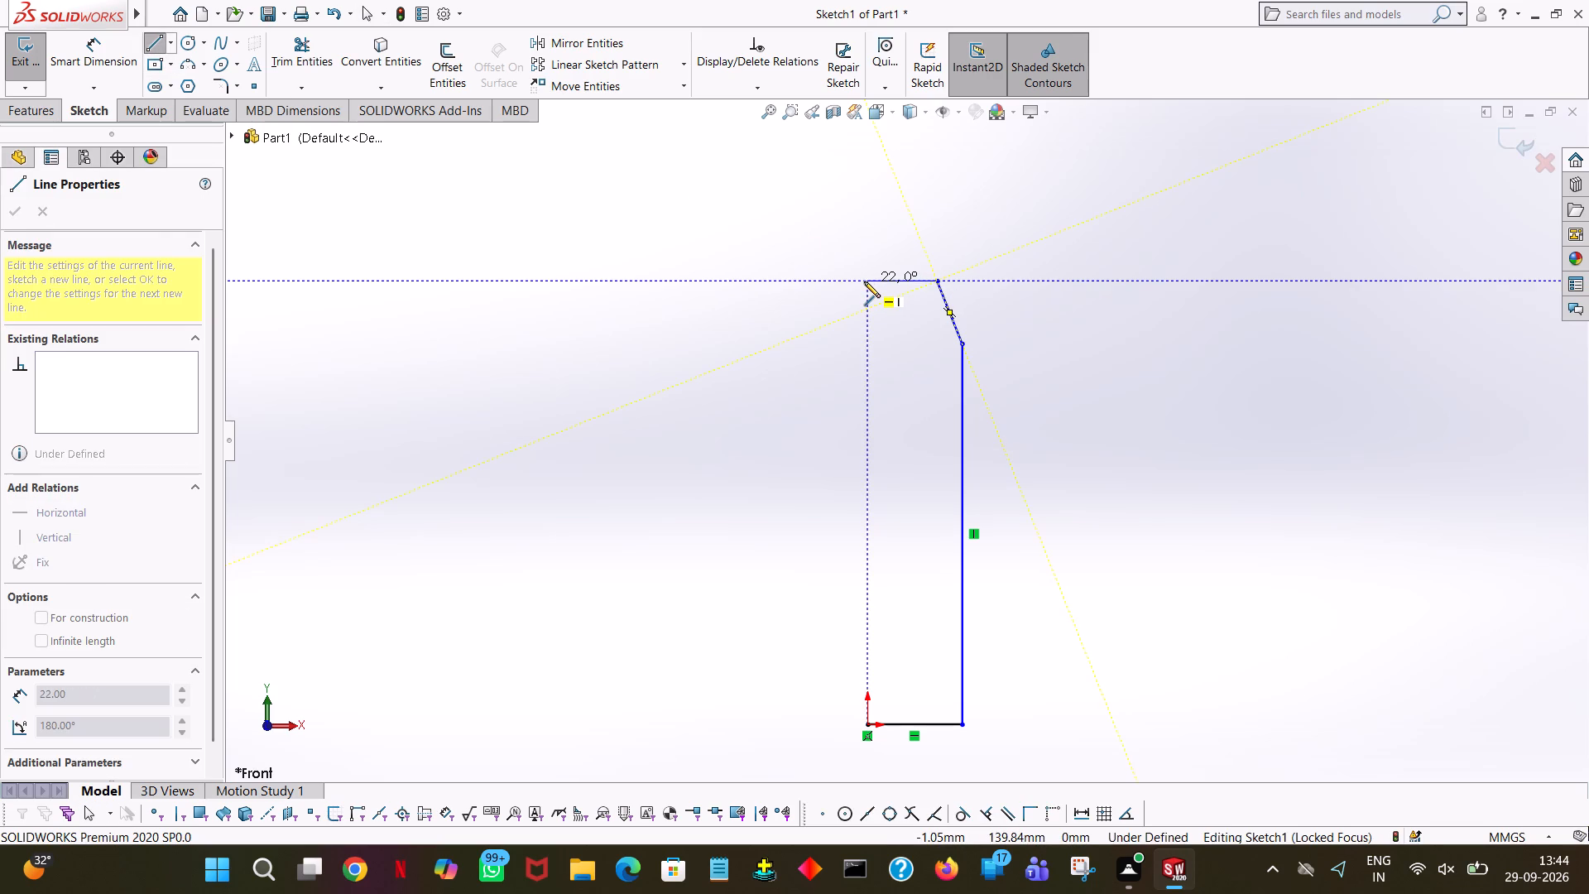
{"action": "left_click", "coordinate": [864, 281]}
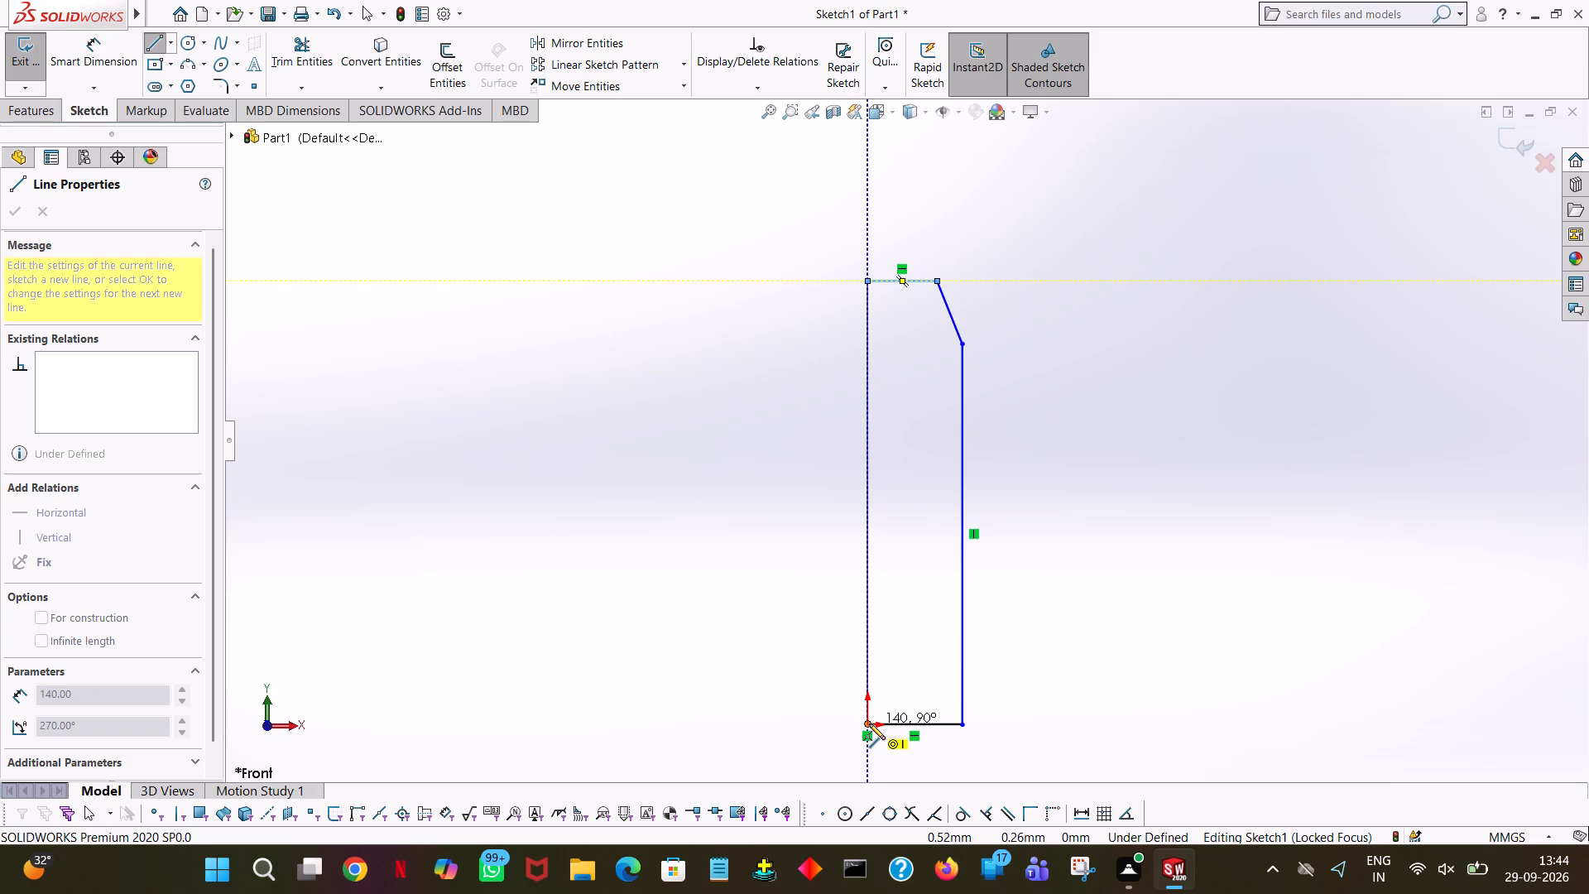
{"action": "left_click", "coordinate": [869, 723]}
{"action": "right_click", "coordinate": [869, 723]}
{"action": "left_click", "coordinate": [922, 724]}
{"action": "left_click", "coordinate": [1045, 219]}
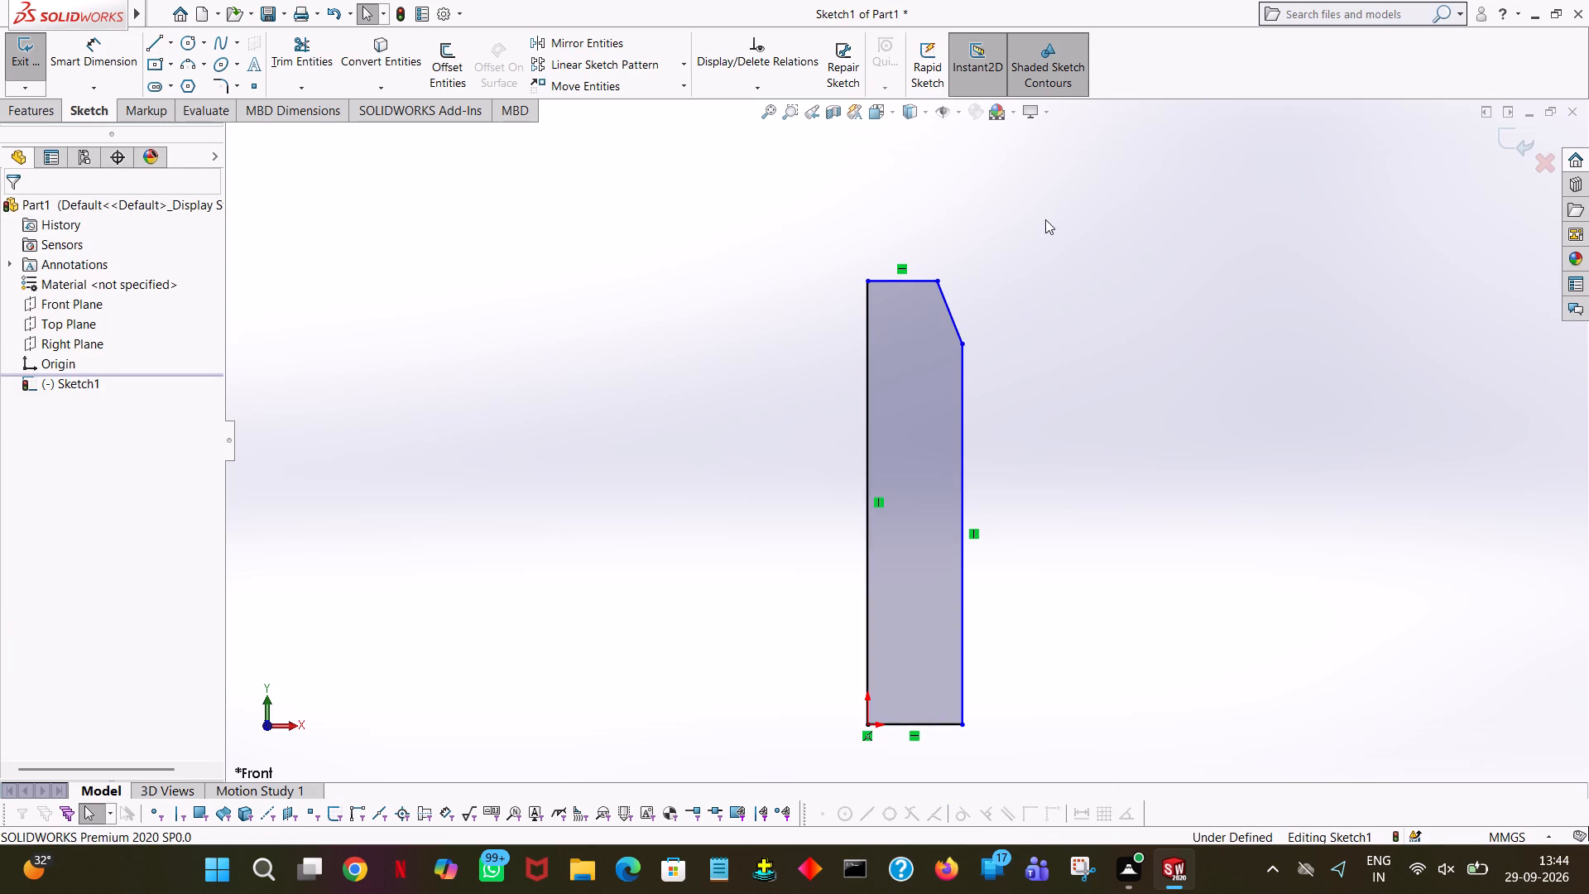
Revolve the closed profile 360 degrees about its 140 mm vertical line to form the solid shaft body.
{"action": "left_click", "coordinate": [36, 118]}
{"action": "left_click", "coordinate": [41, 70]}
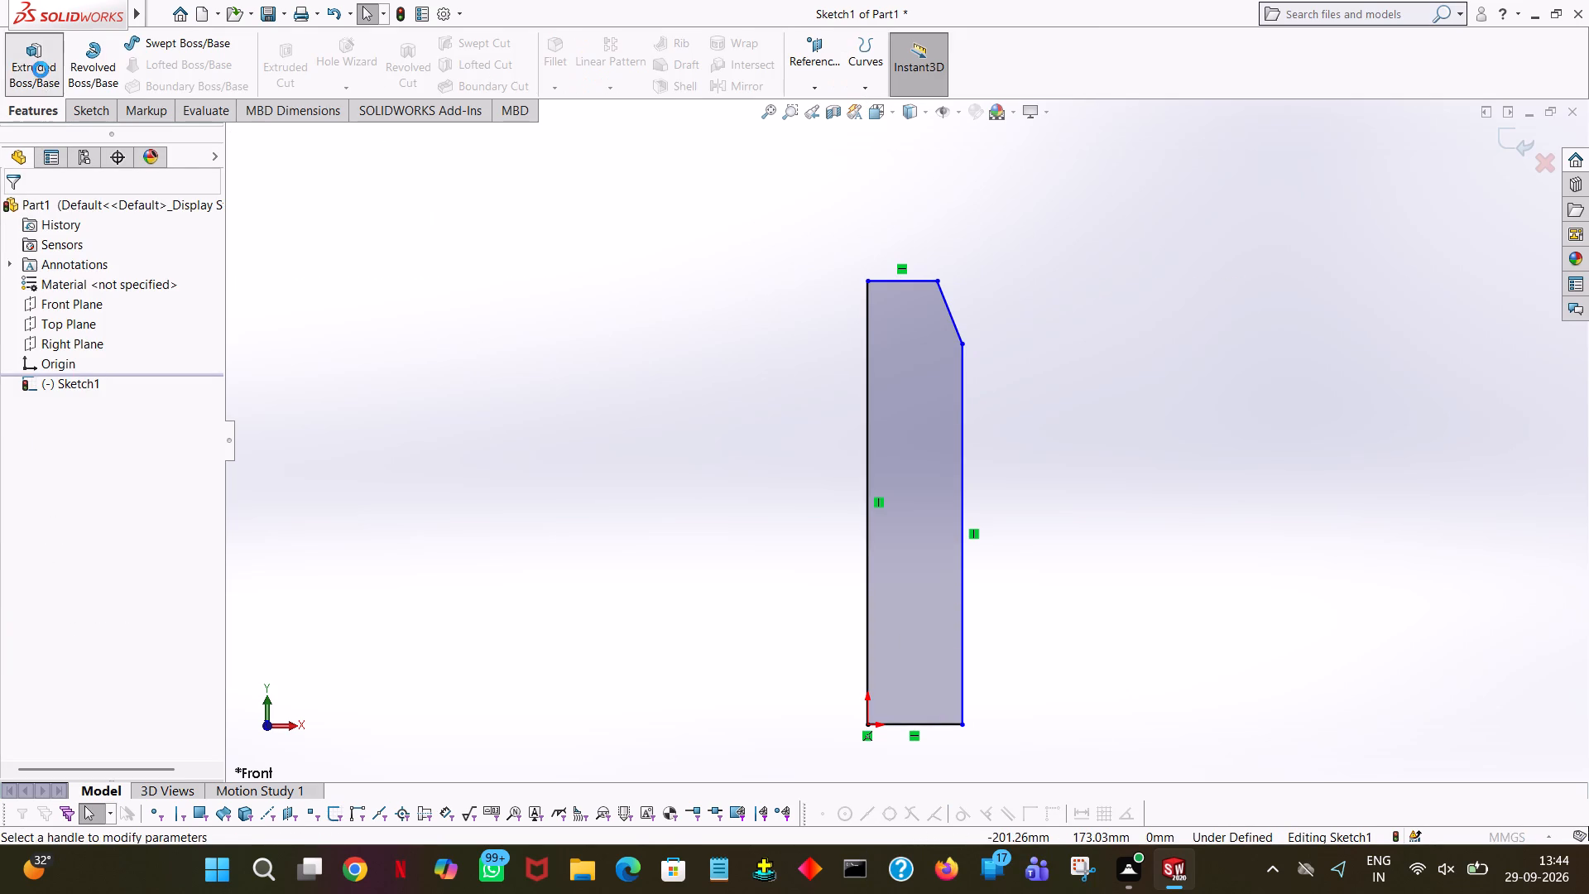
{"action": "left_click", "coordinate": [41, 214]}
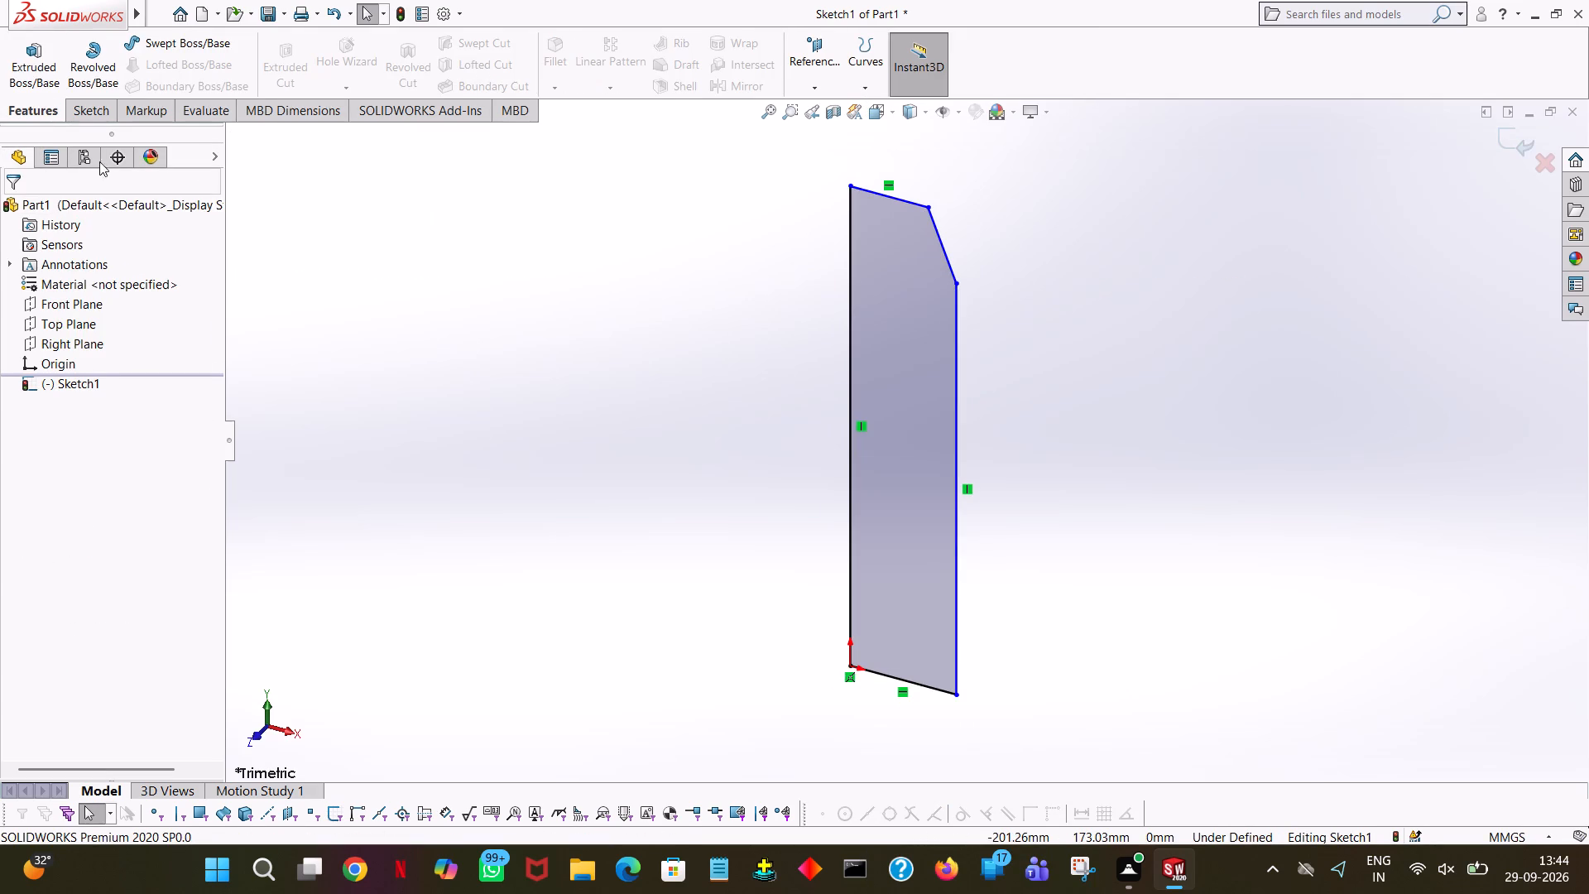
{"action": "left_click", "coordinate": [101, 69]}
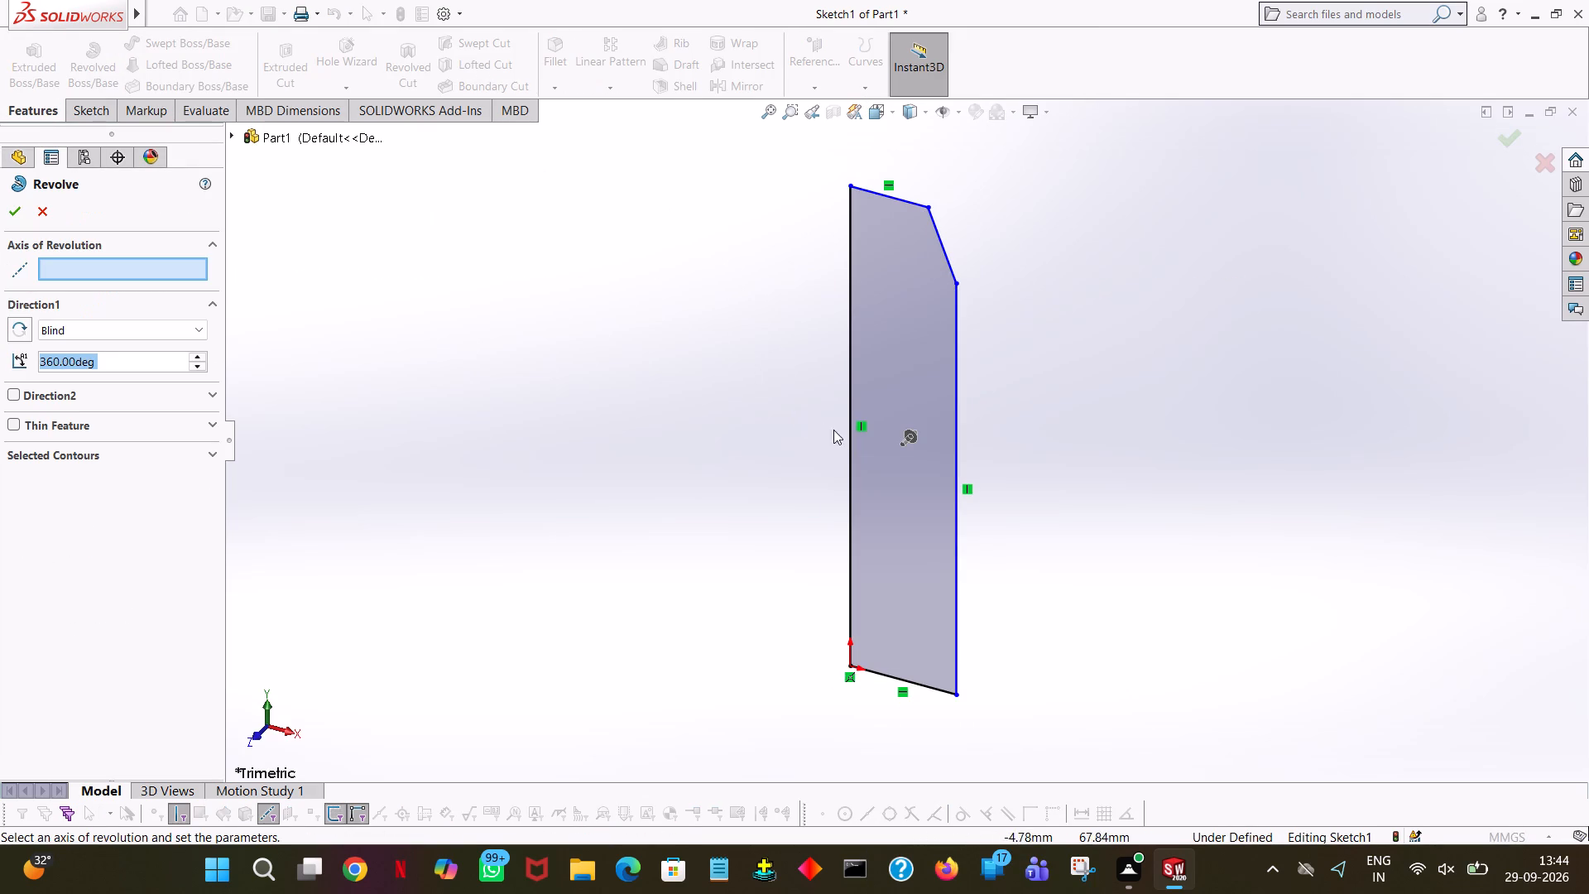
{"action": "left_click", "coordinate": [852, 430]}
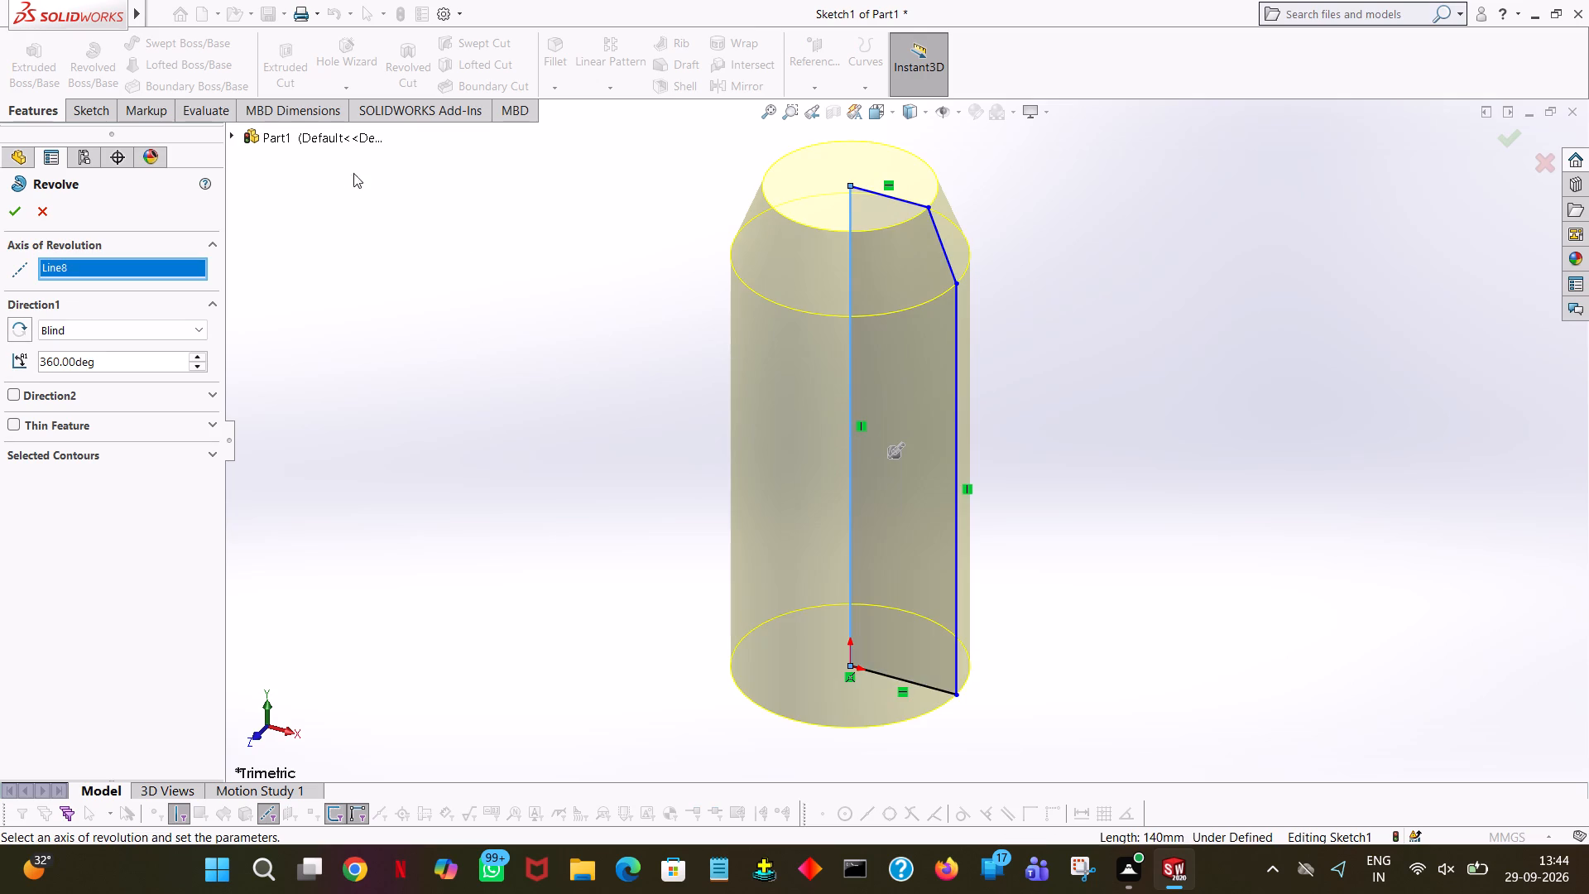
{"action": "left_click", "coordinate": [3, 212]}
{"action": "left_click", "coordinate": [482, 397]}
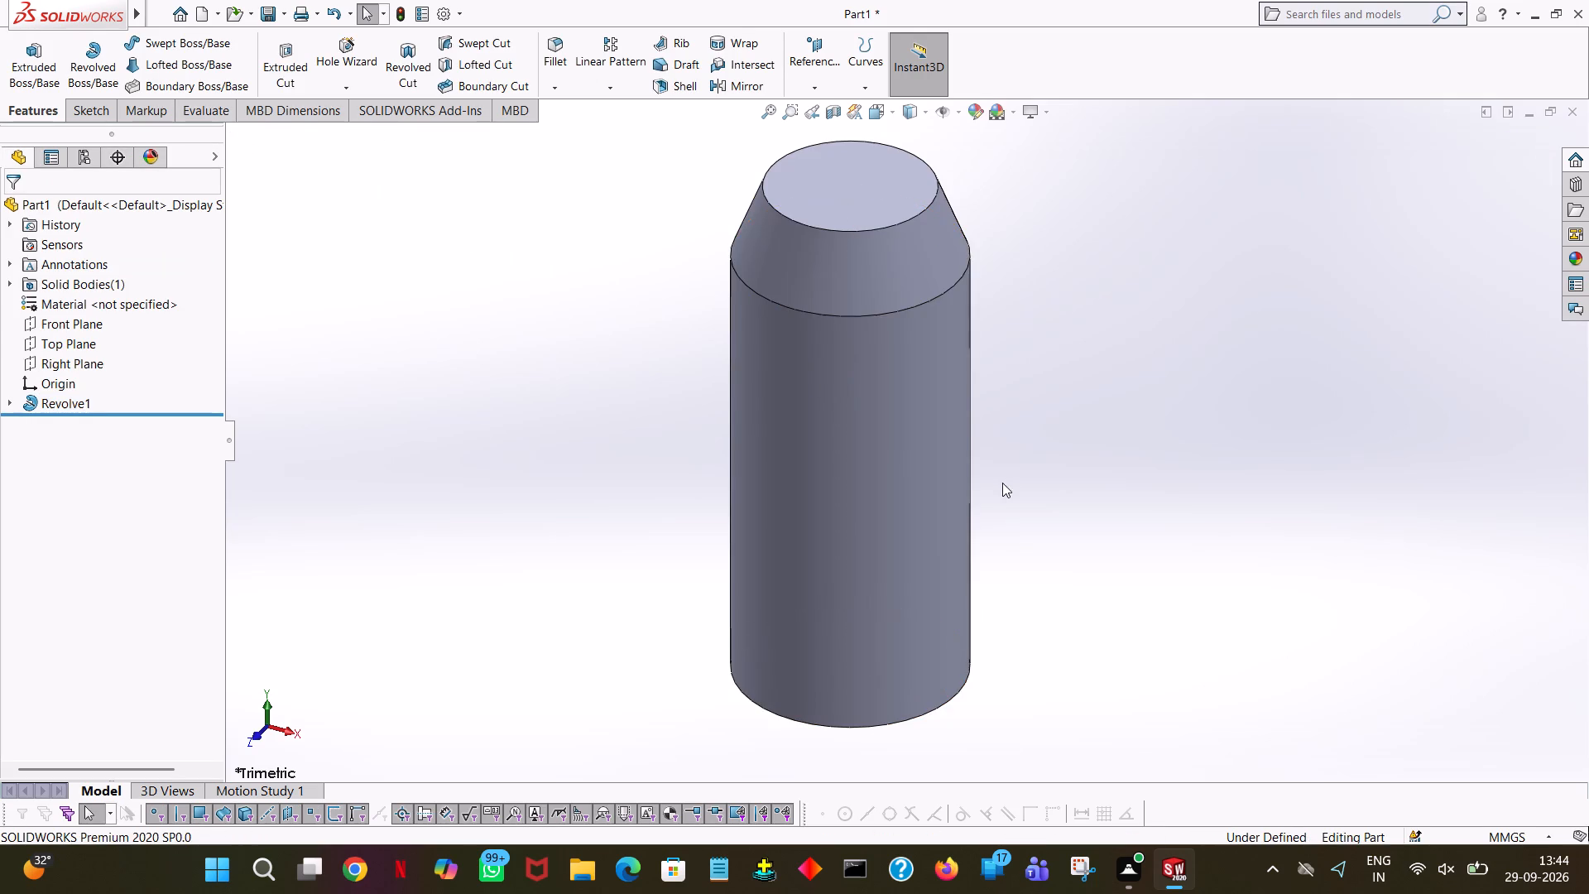
Examine the revolved shaft body from its side, its tapered end and its flat base.
{"action": "middle_click_drag", "start_coordinate": [1008, 478], "coordinate": [1124, 372]}
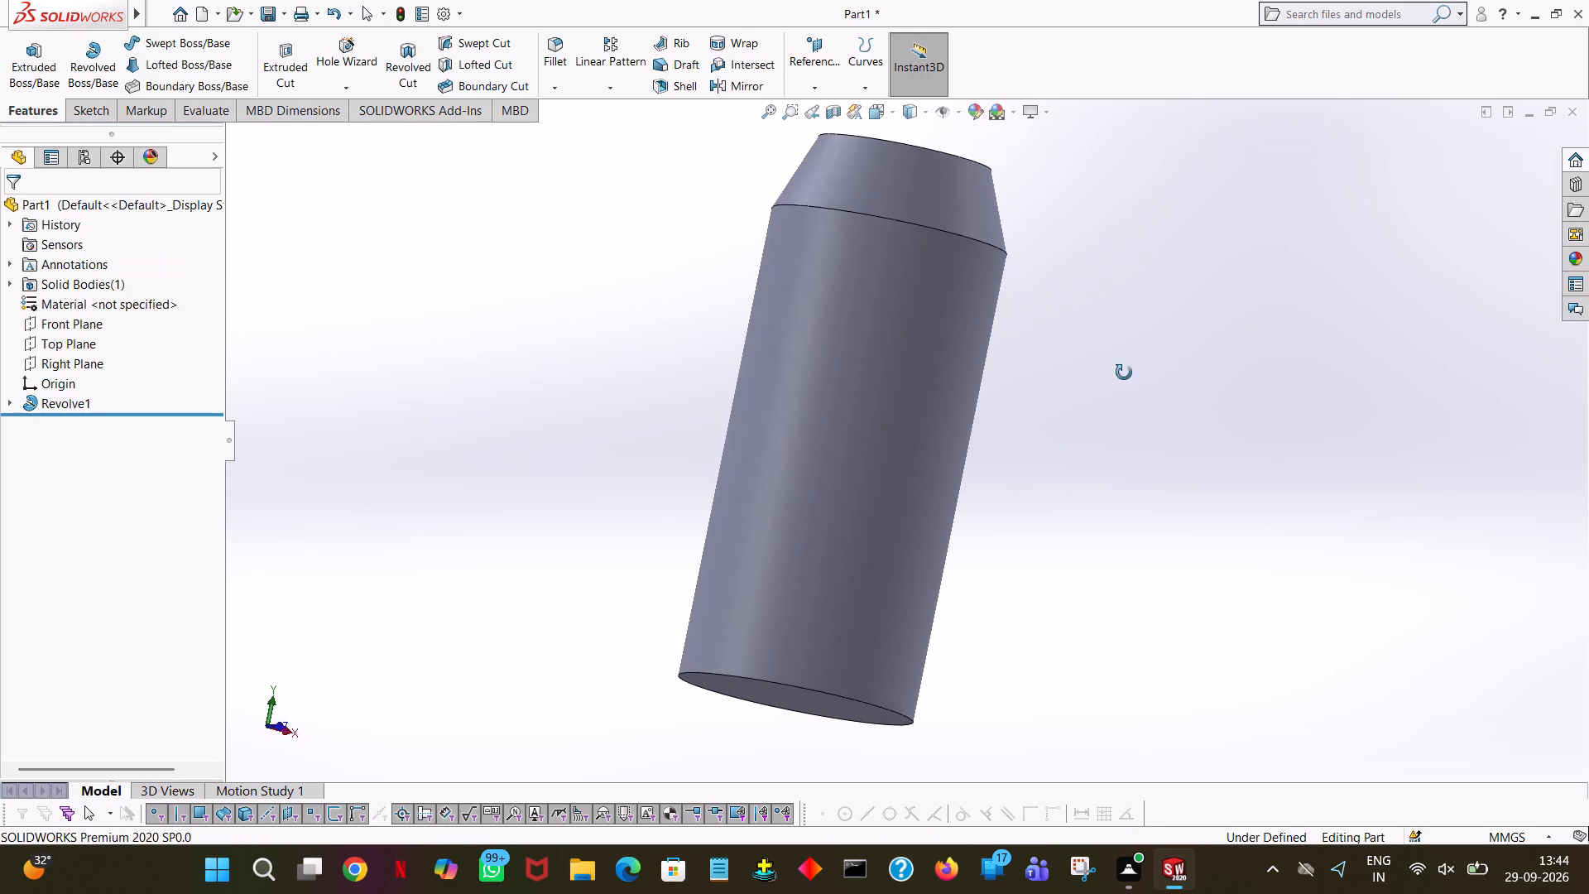
{"action": "middle_click_drag", "start_coordinate": [1124, 372], "coordinate": [1111, 413]}
{"action": "middle_click", "coordinate": [1215, 194]}
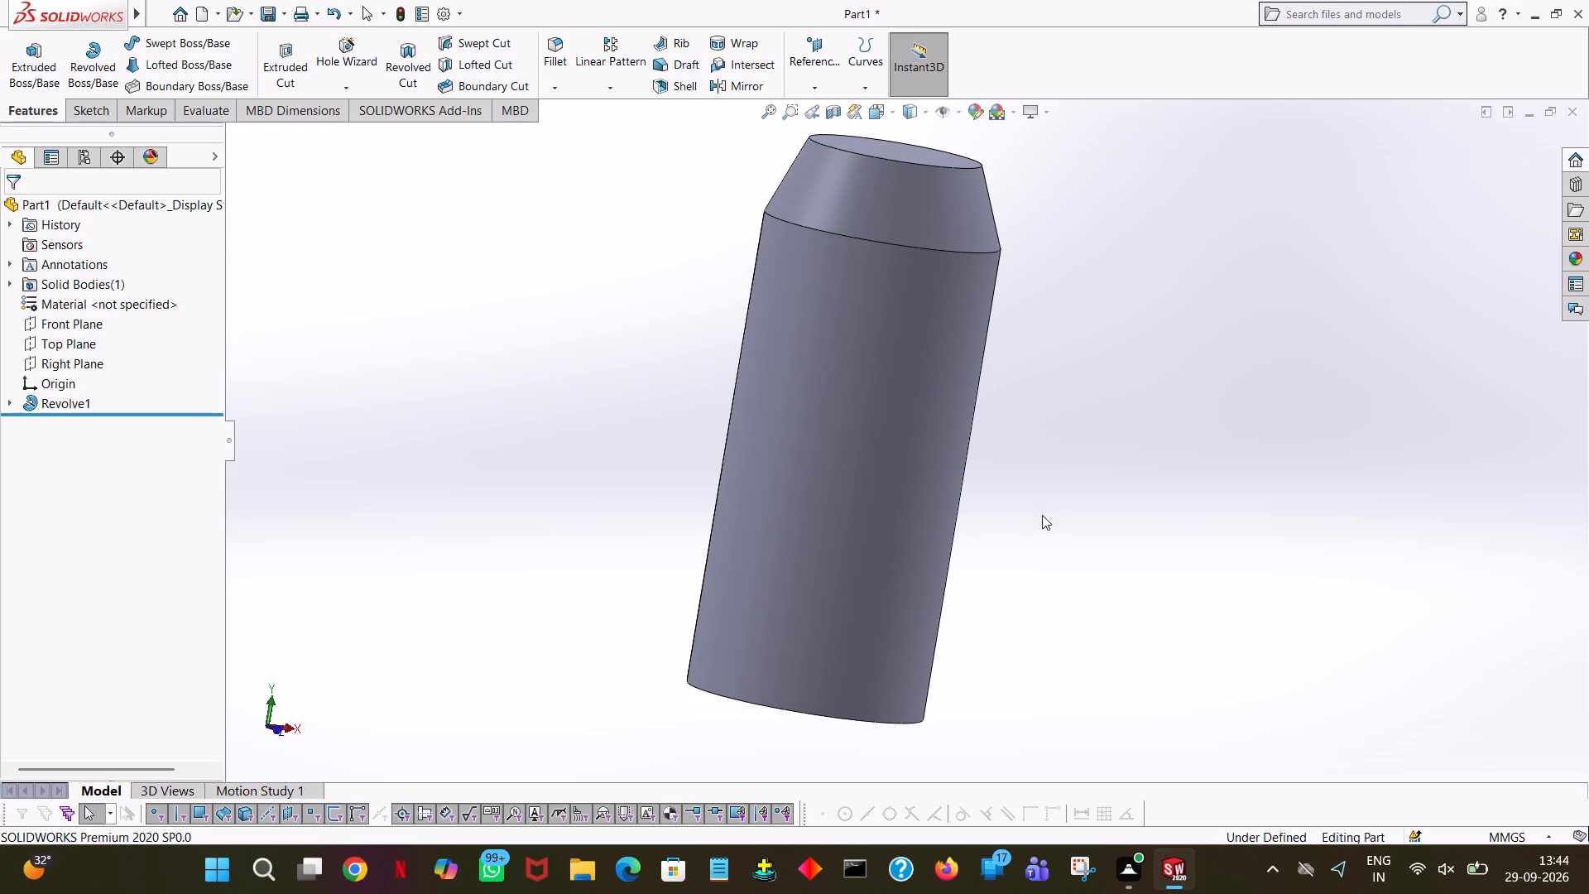
{"action": "middle_click_drag", "start_coordinate": [1047, 550], "coordinate": [1037, 524]}
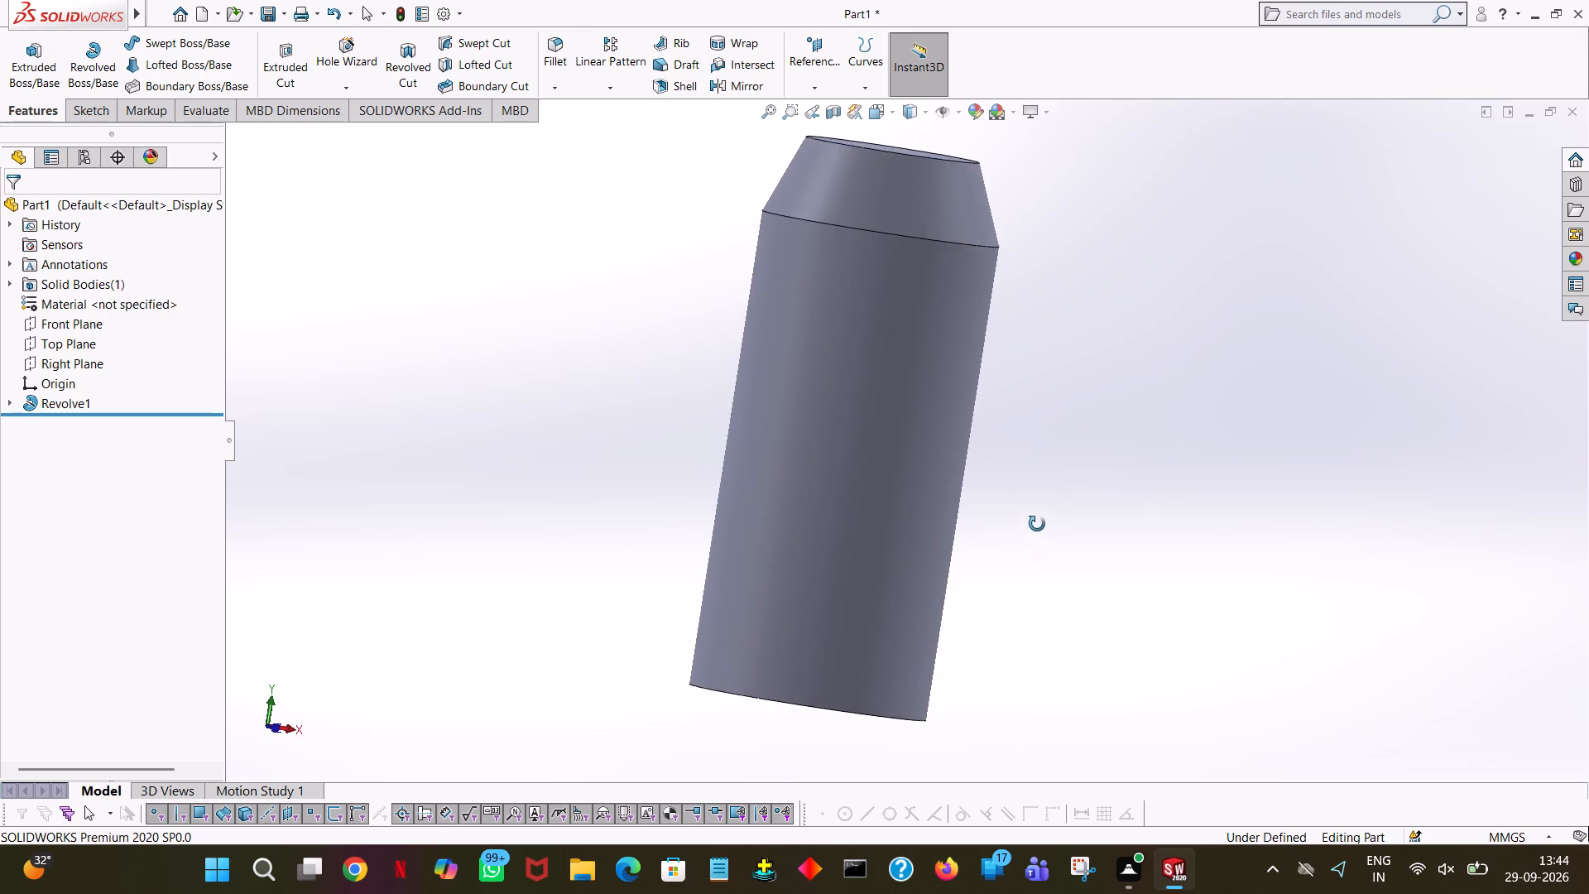
{"action": "middle_click_drag", "start_coordinate": [1037, 524], "coordinate": [1146, 360]}
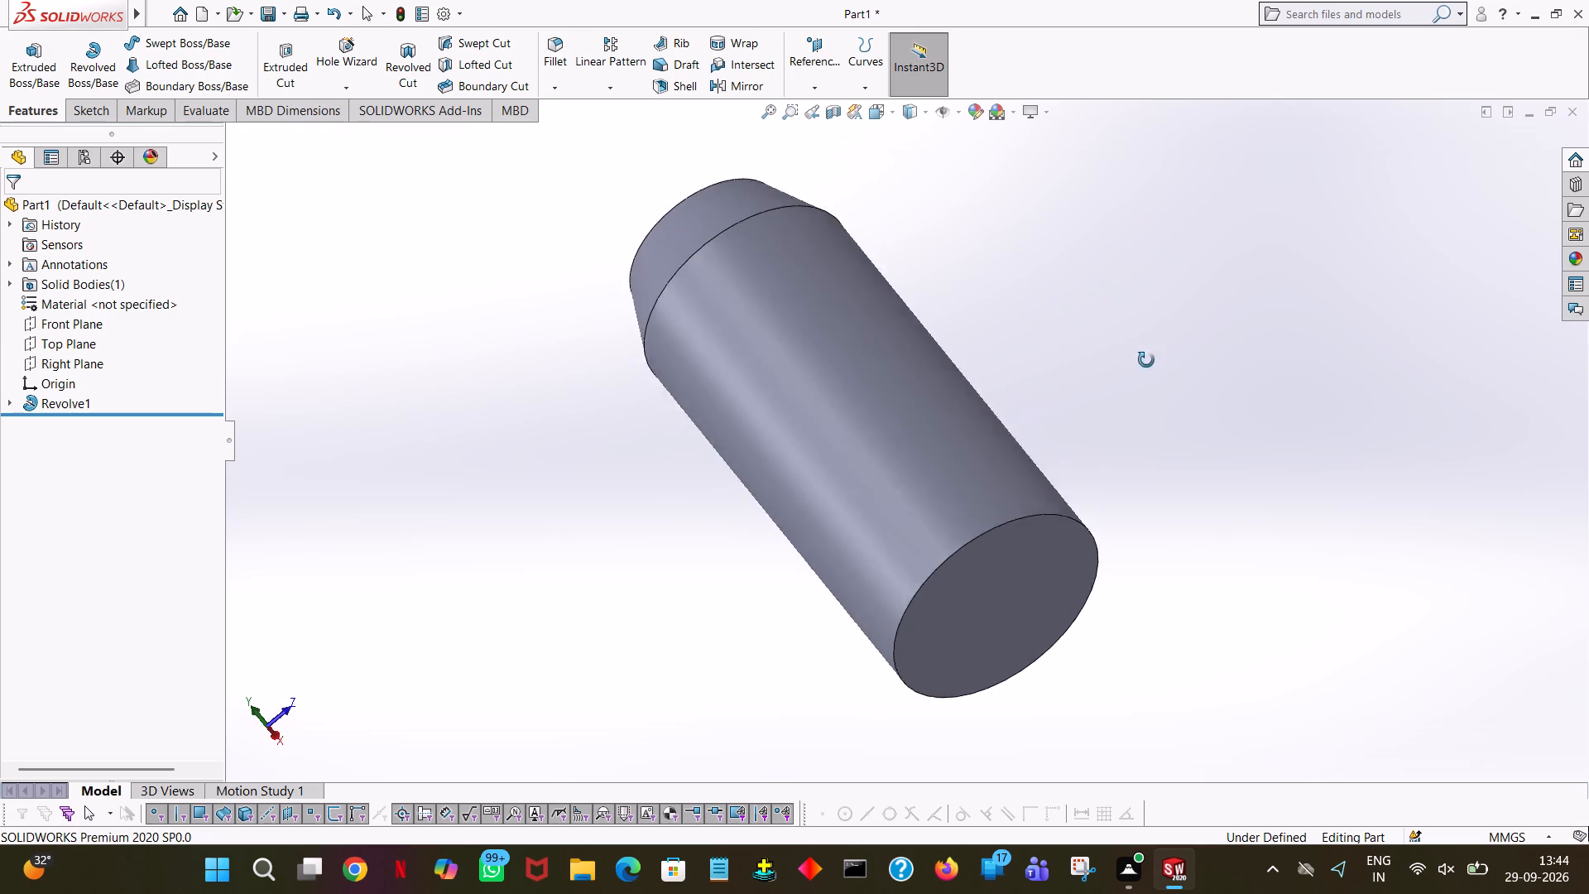
{"action": "middle_click_drag", "start_coordinate": [1146, 360], "coordinate": [1135, 388]}
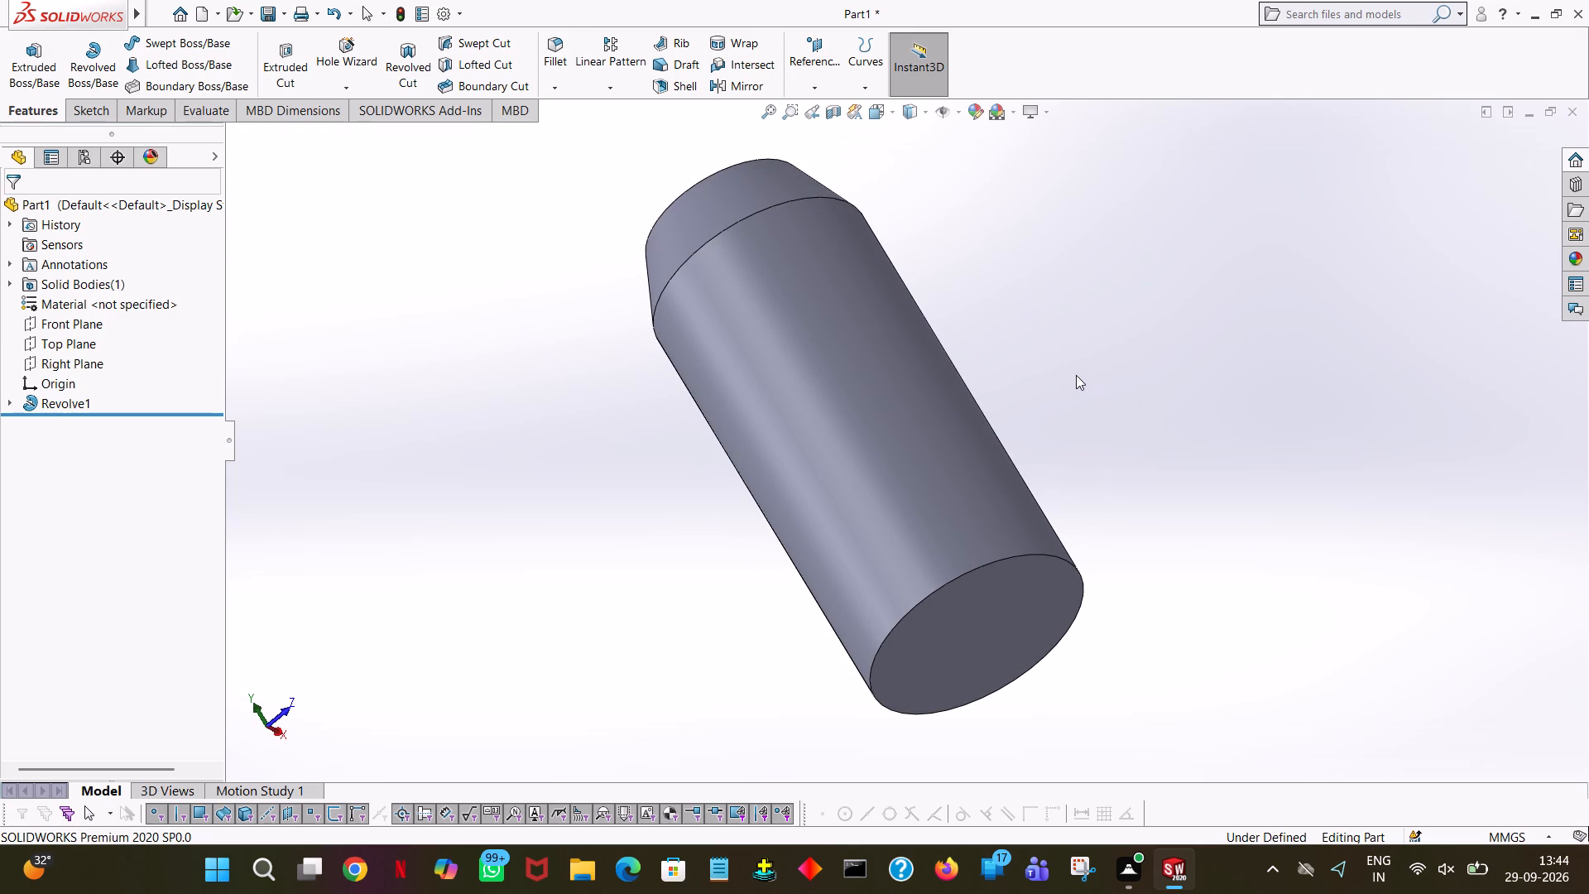
{"action": "key", "text": "ctrl+7"}
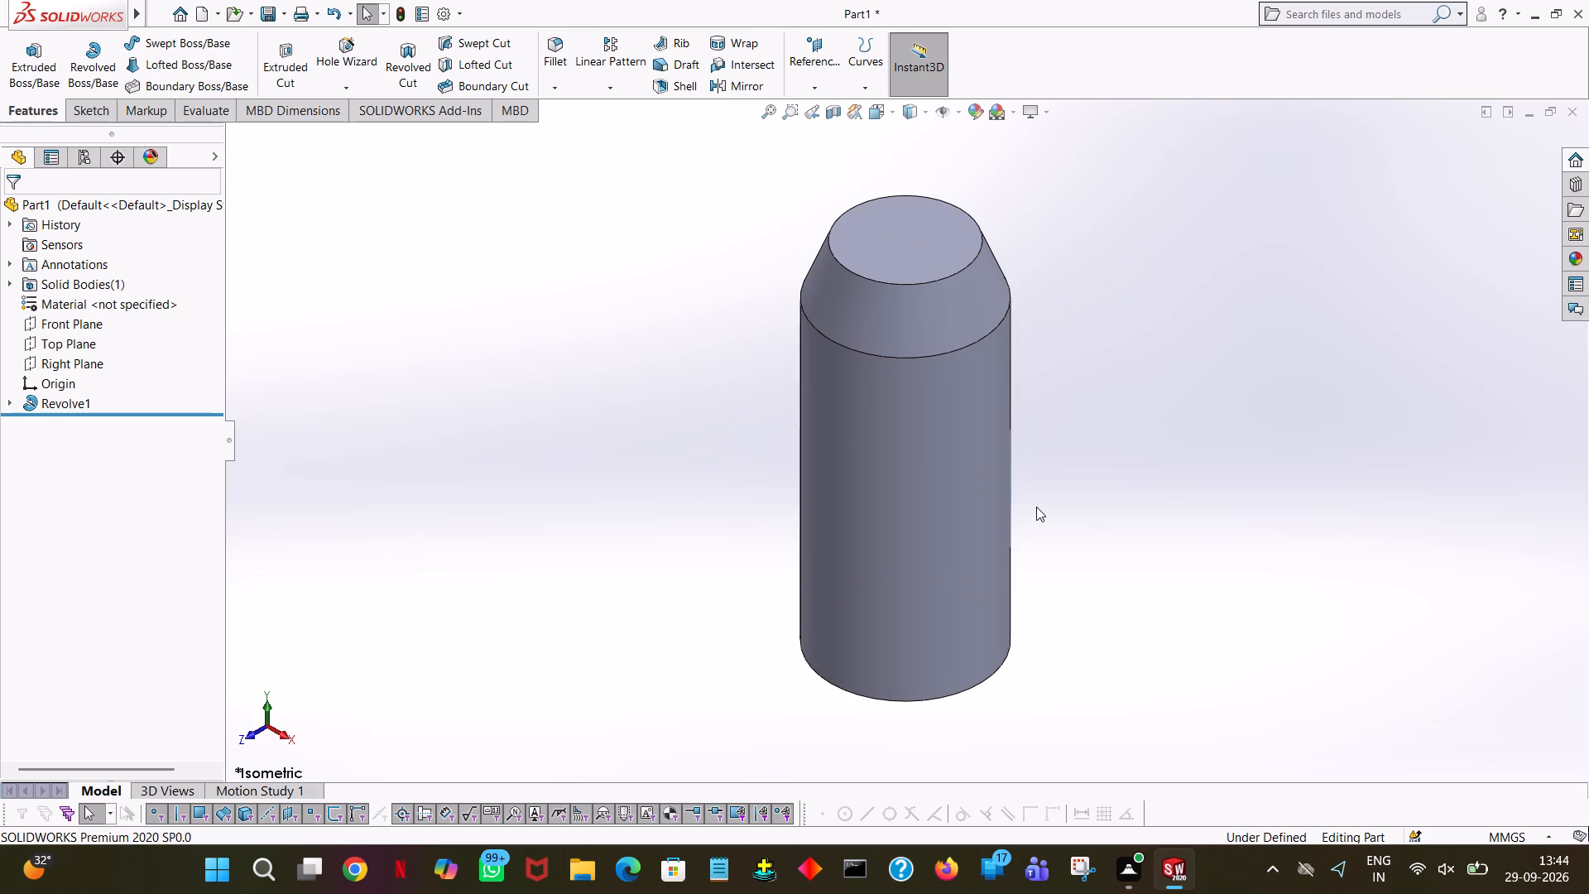
{"action": "middle_click_drag", "start_coordinate": [1036, 507], "coordinate": [1321, 280]}
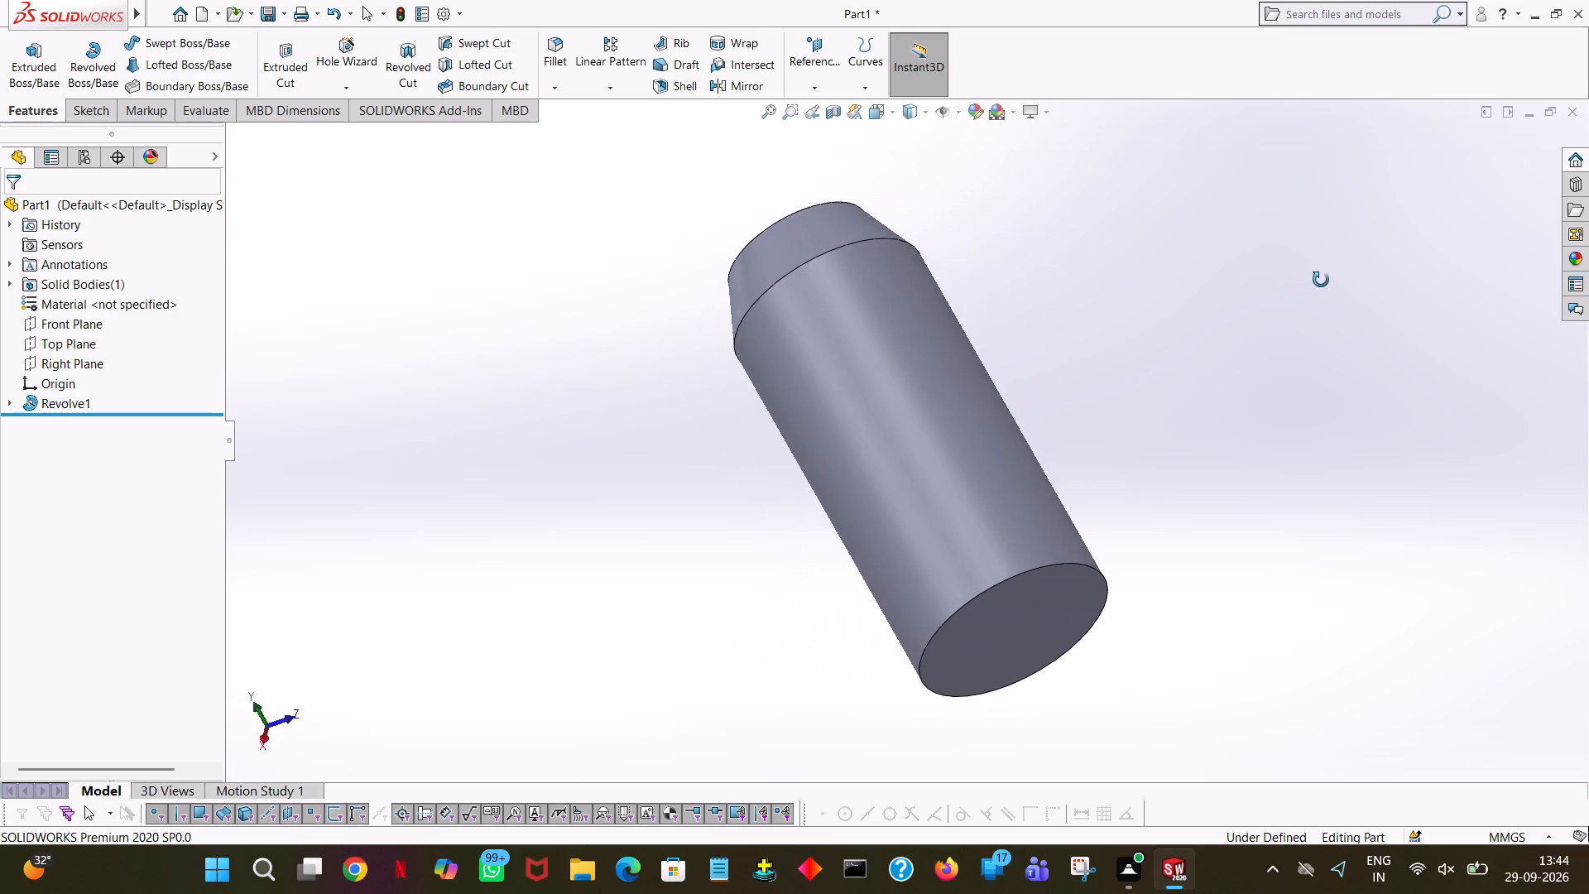
{"action": "middle_click_drag", "start_coordinate": [1321, 280], "coordinate": [1091, 157]}
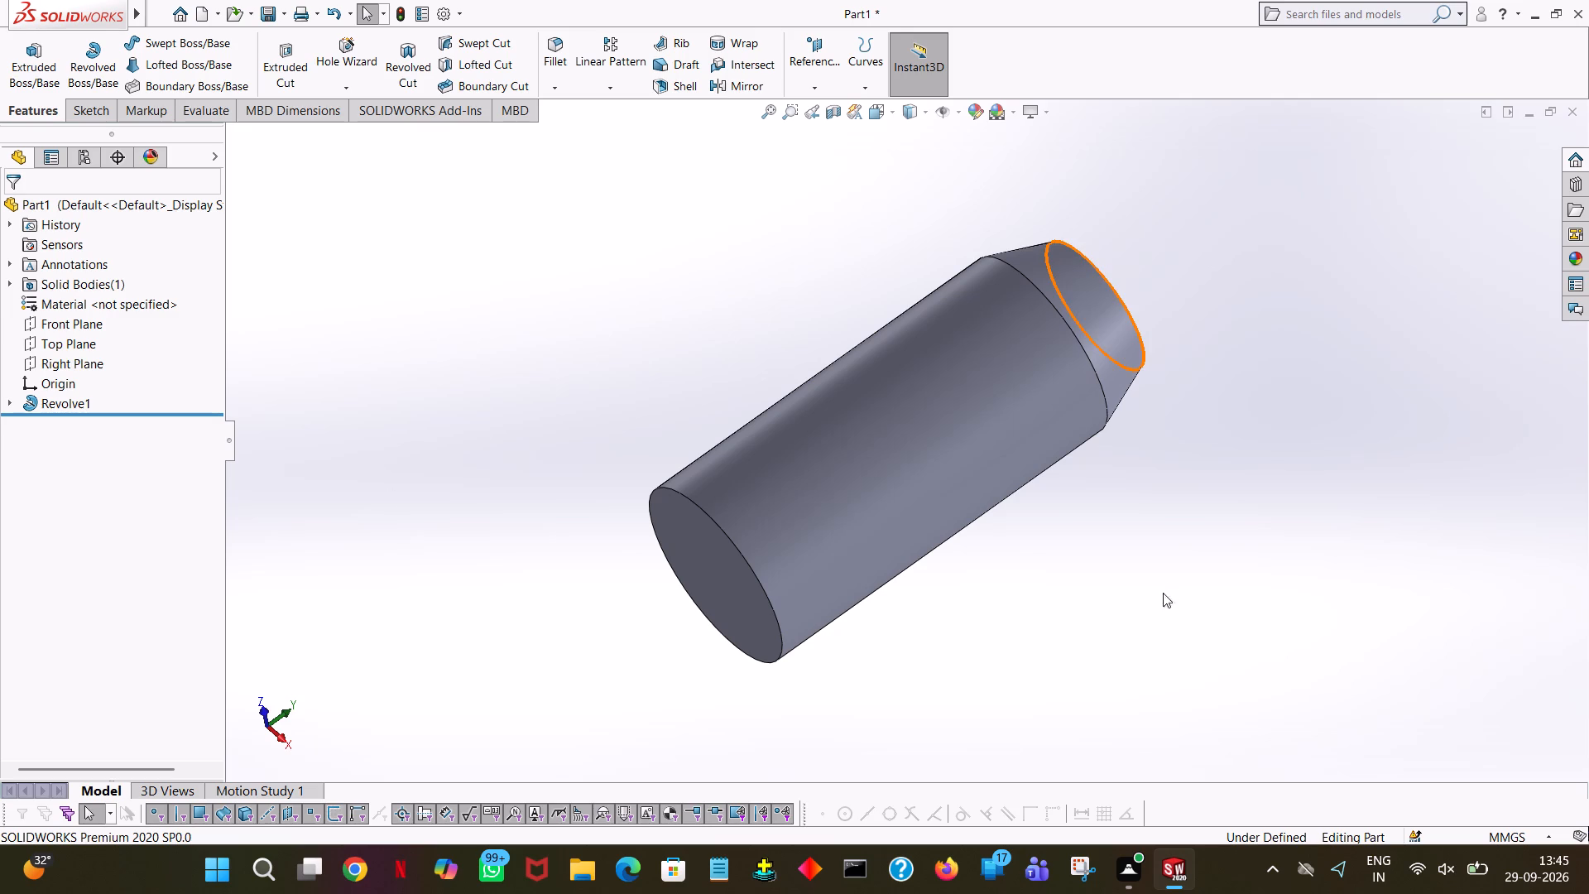
{"action": "middle_click_drag", "start_coordinate": [977, 541], "coordinate": [1163, 300]}
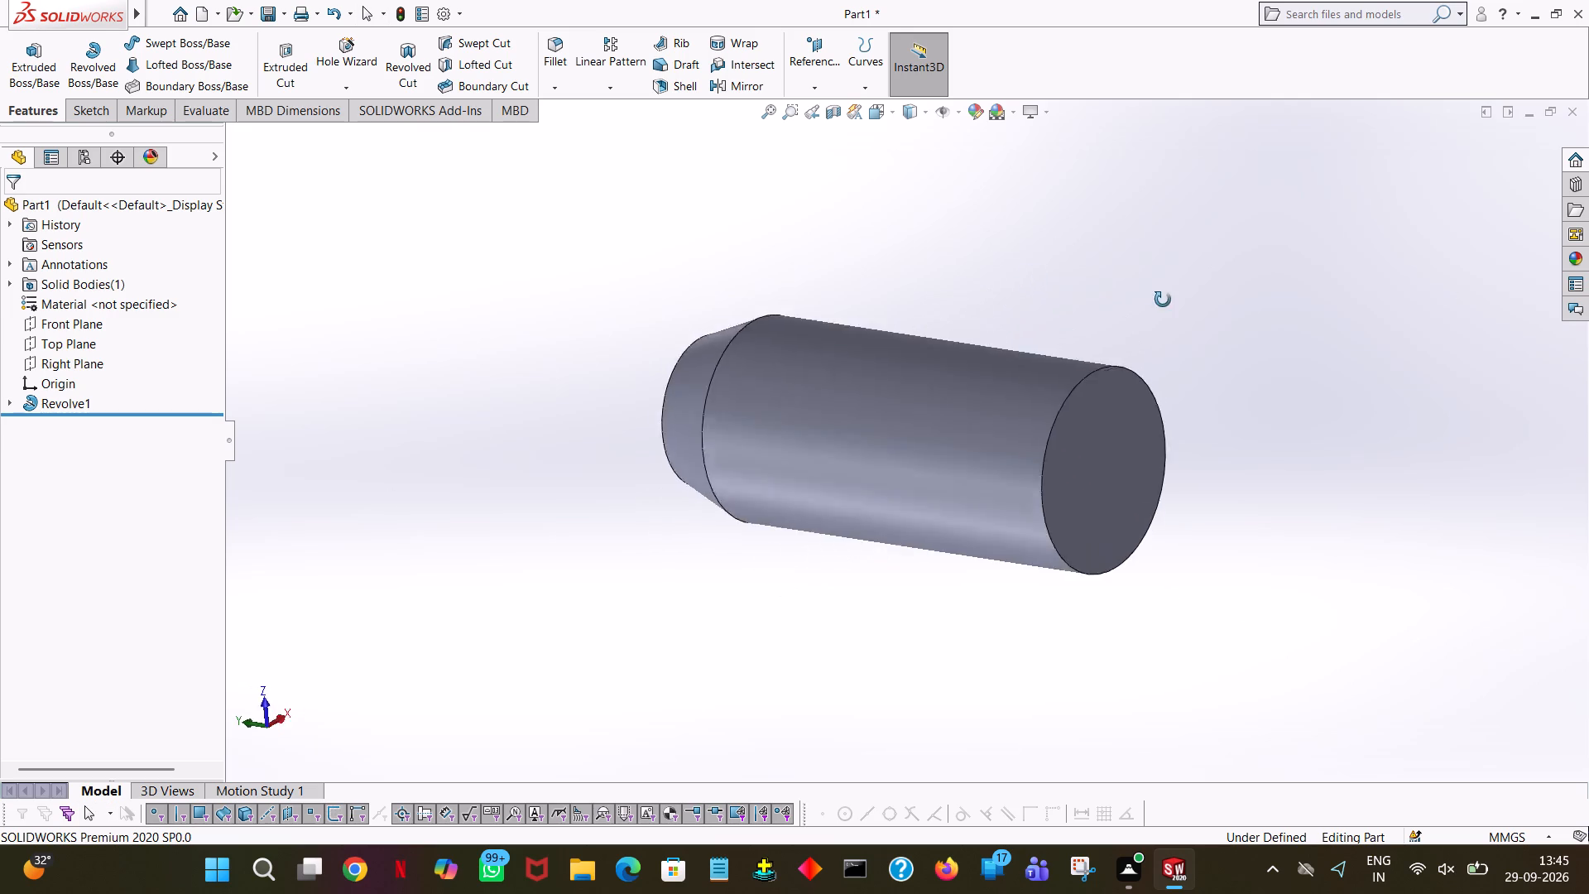
{"action": "middle_click_drag", "start_coordinate": [1163, 300], "coordinate": [1102, 281]}
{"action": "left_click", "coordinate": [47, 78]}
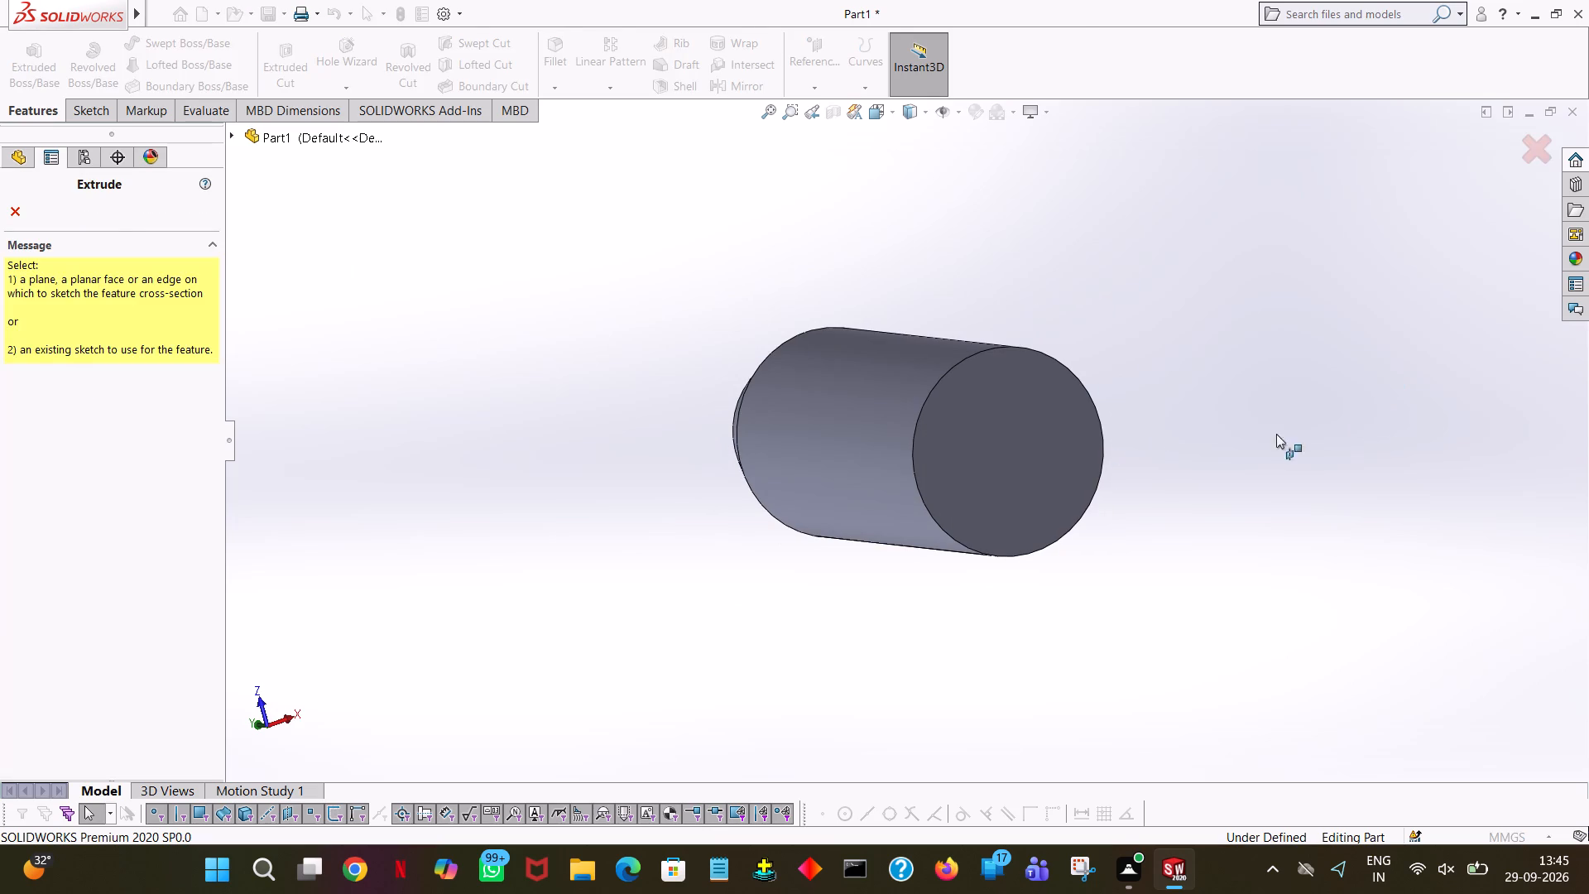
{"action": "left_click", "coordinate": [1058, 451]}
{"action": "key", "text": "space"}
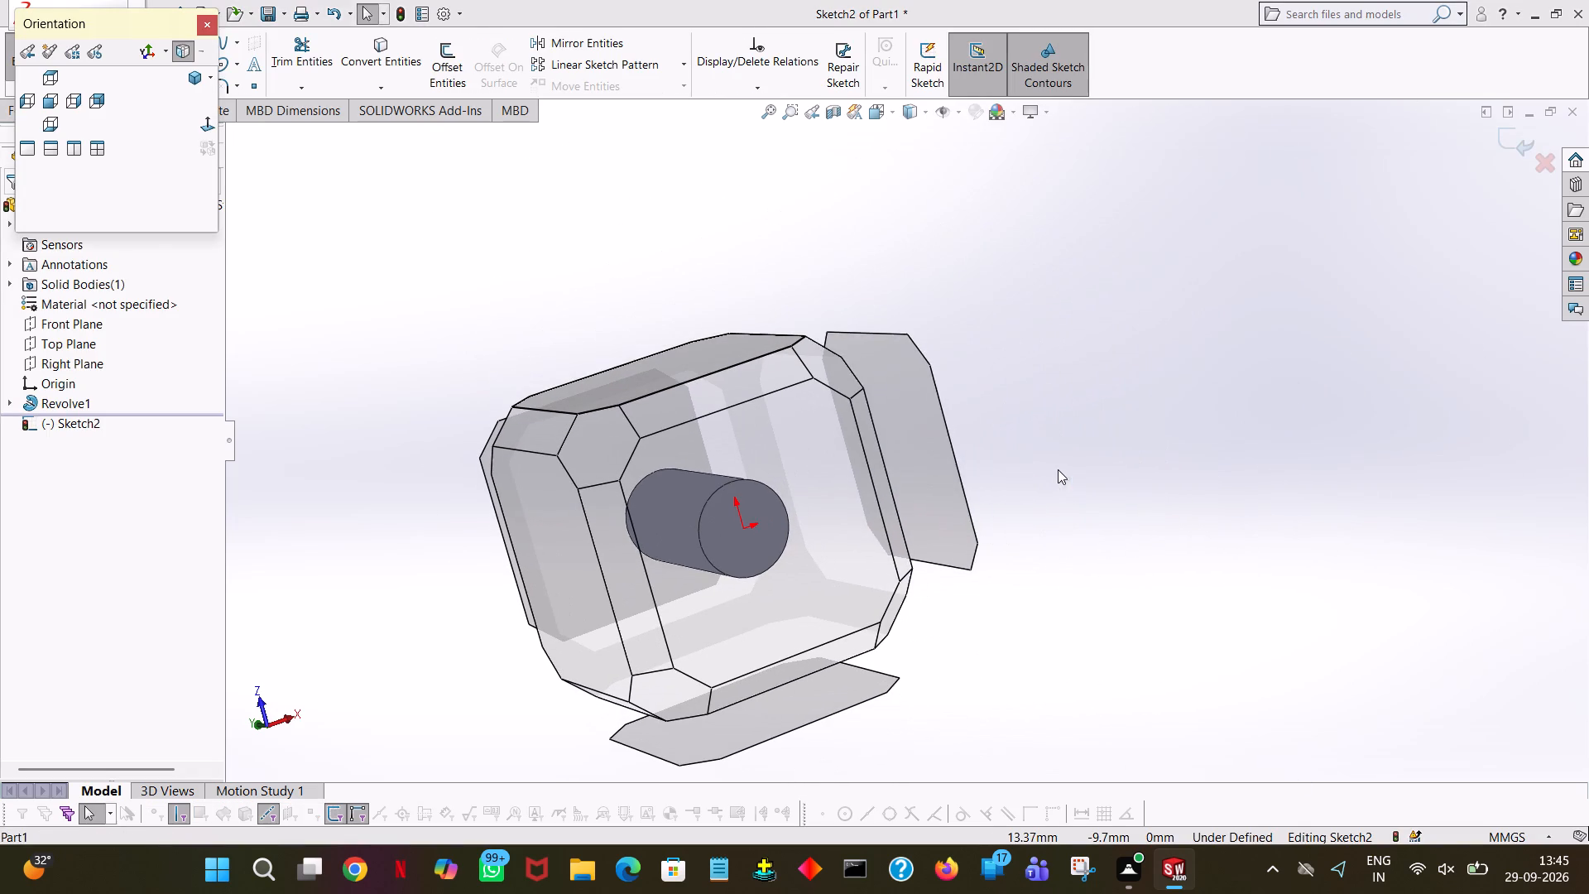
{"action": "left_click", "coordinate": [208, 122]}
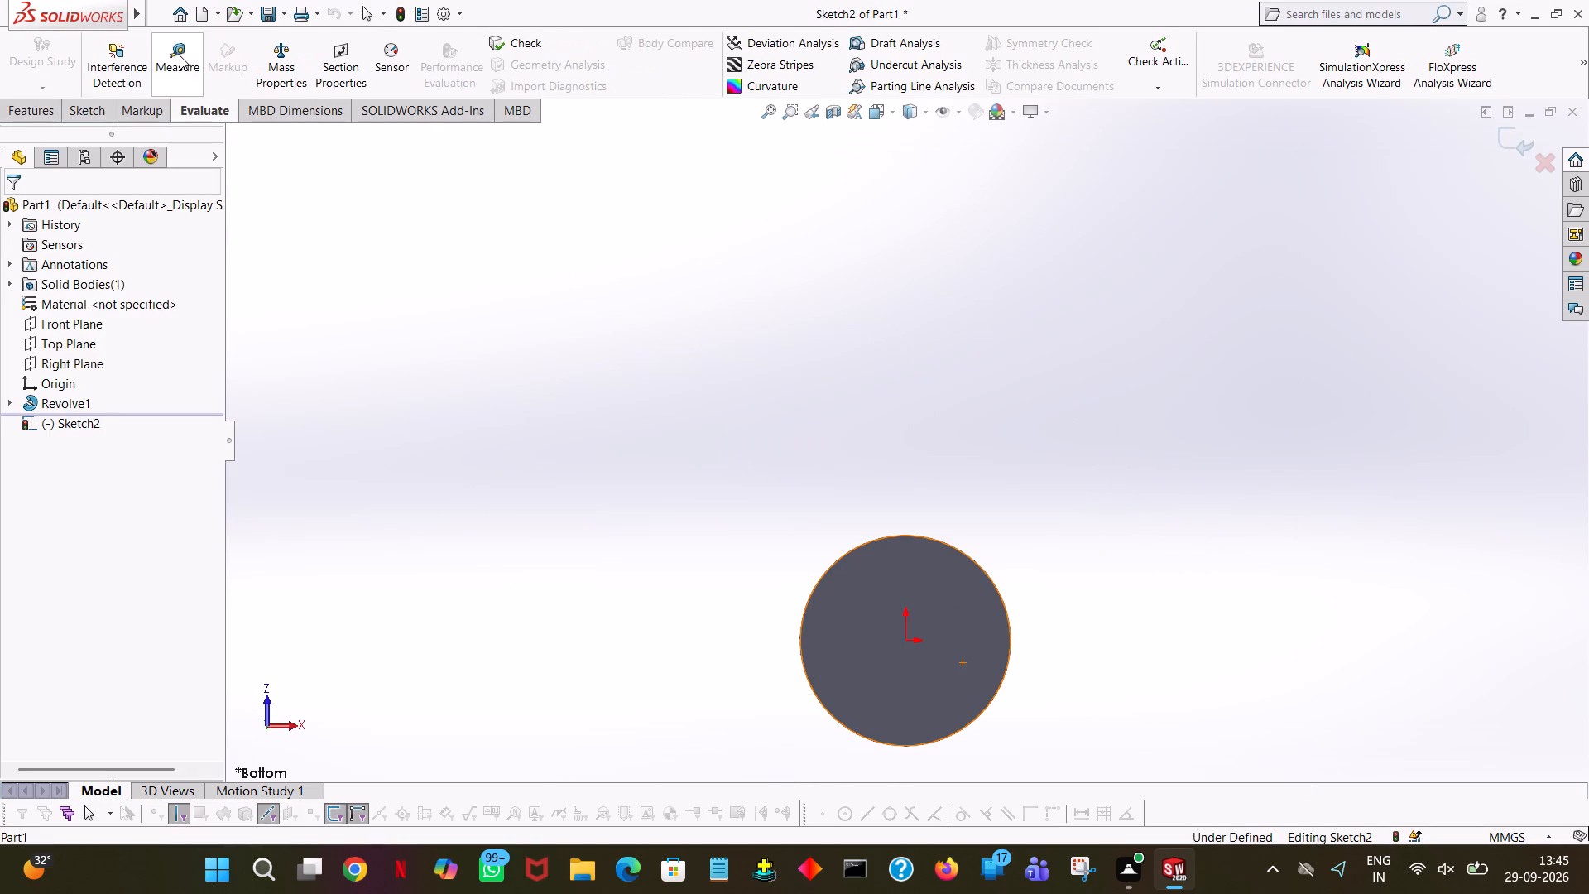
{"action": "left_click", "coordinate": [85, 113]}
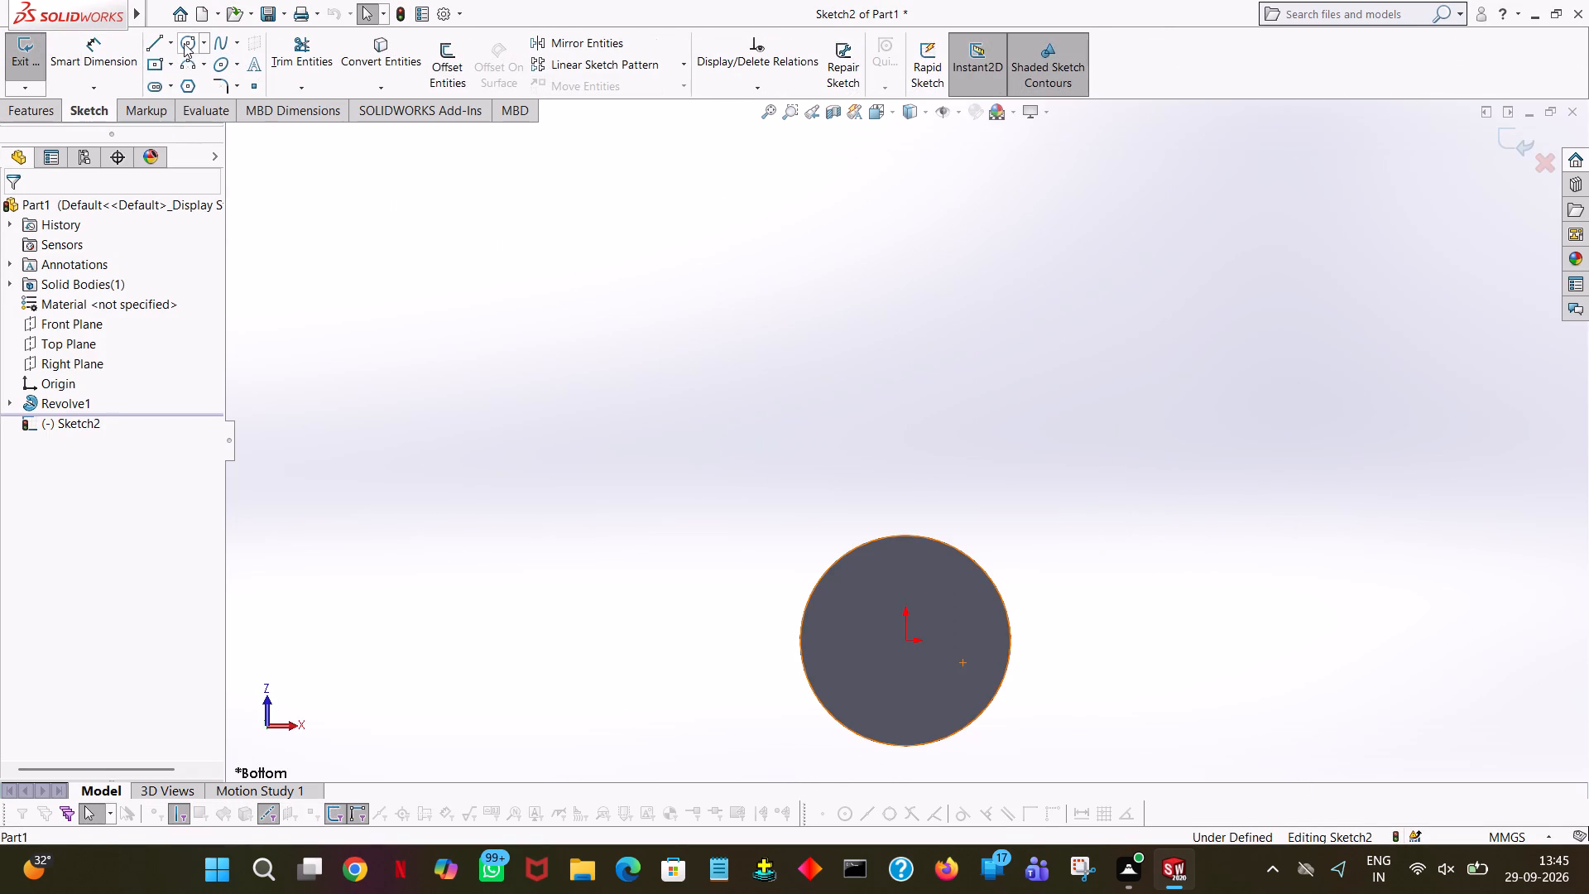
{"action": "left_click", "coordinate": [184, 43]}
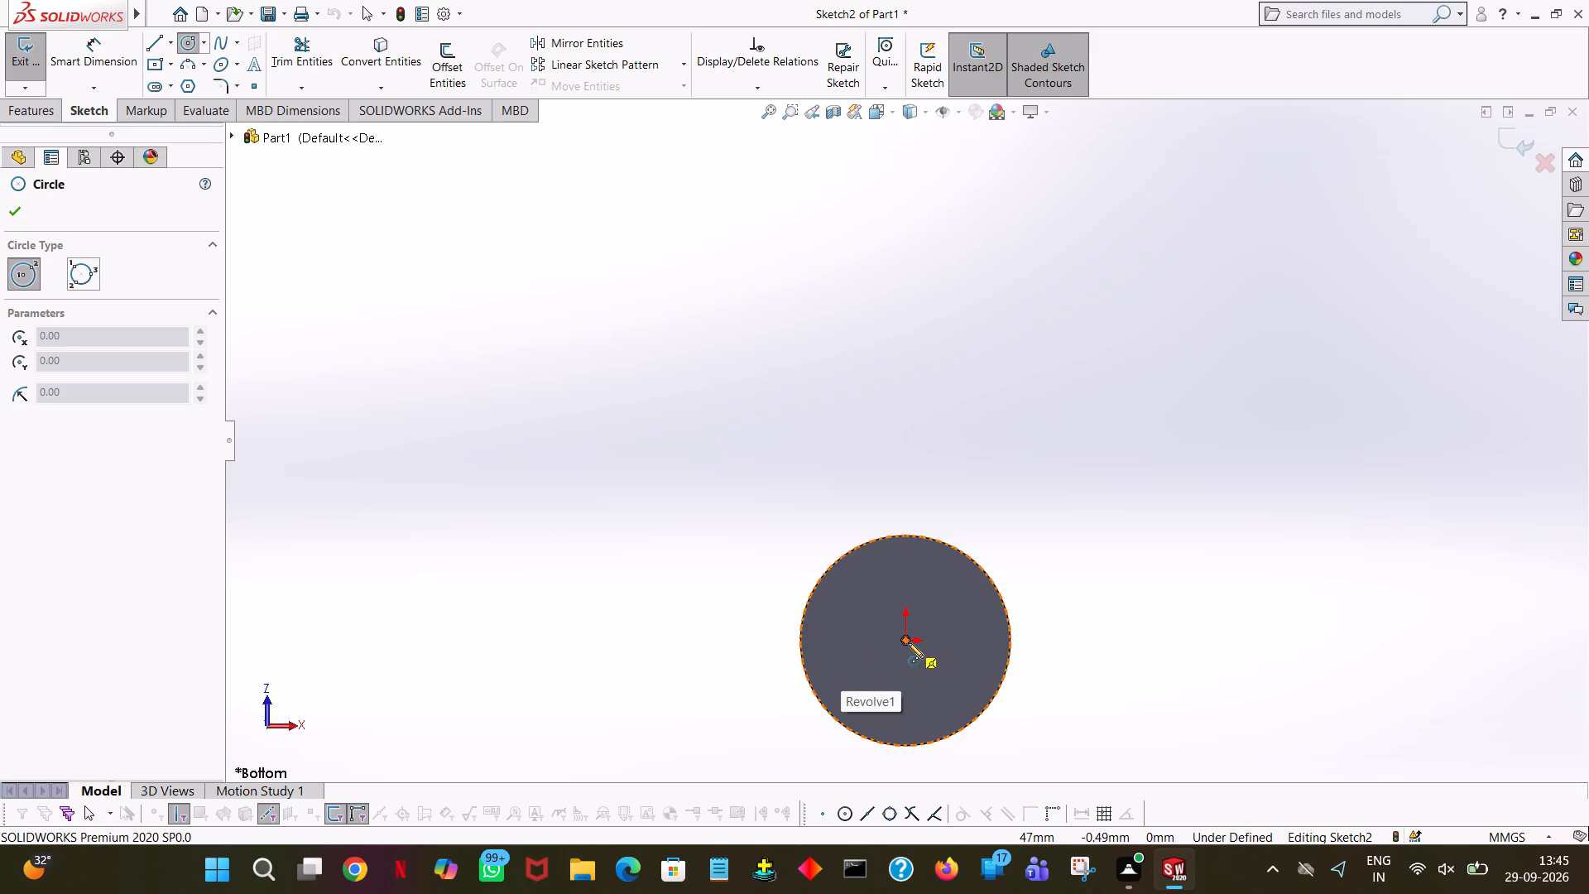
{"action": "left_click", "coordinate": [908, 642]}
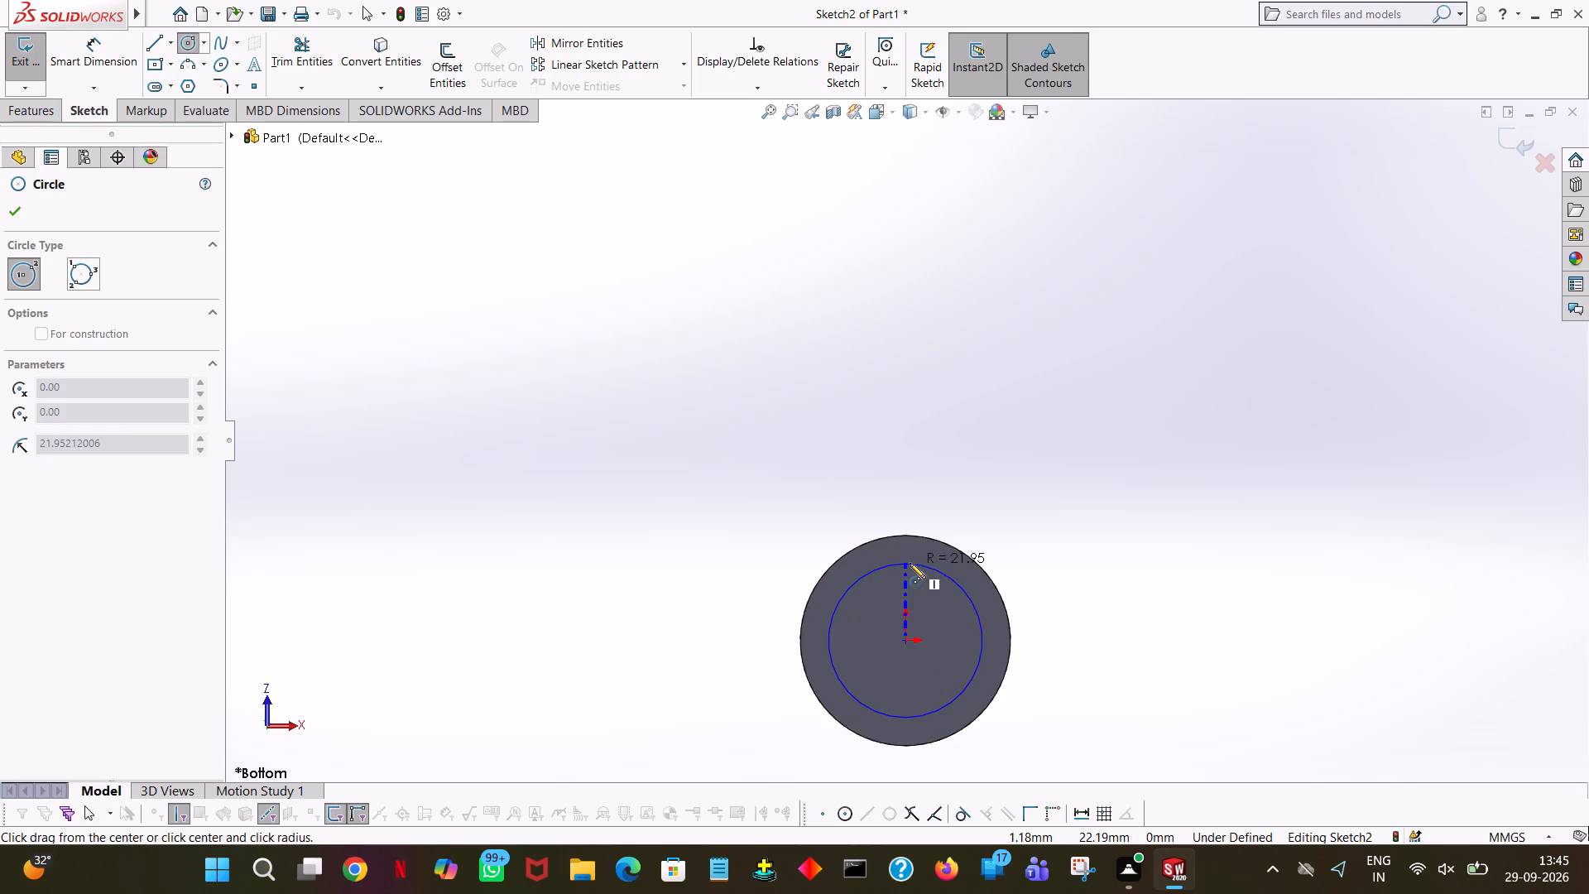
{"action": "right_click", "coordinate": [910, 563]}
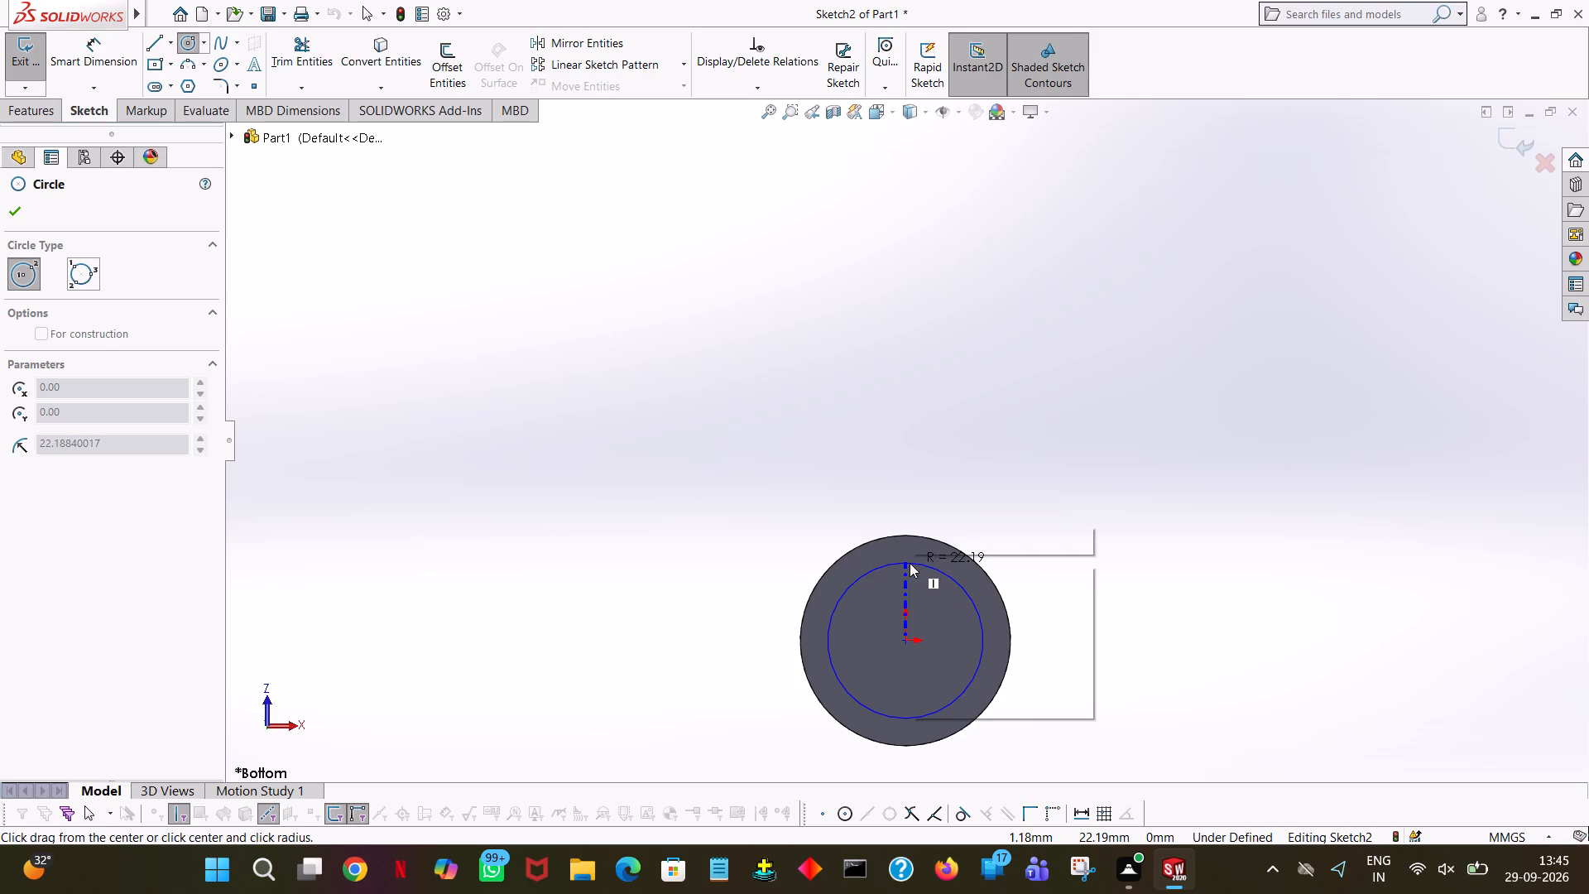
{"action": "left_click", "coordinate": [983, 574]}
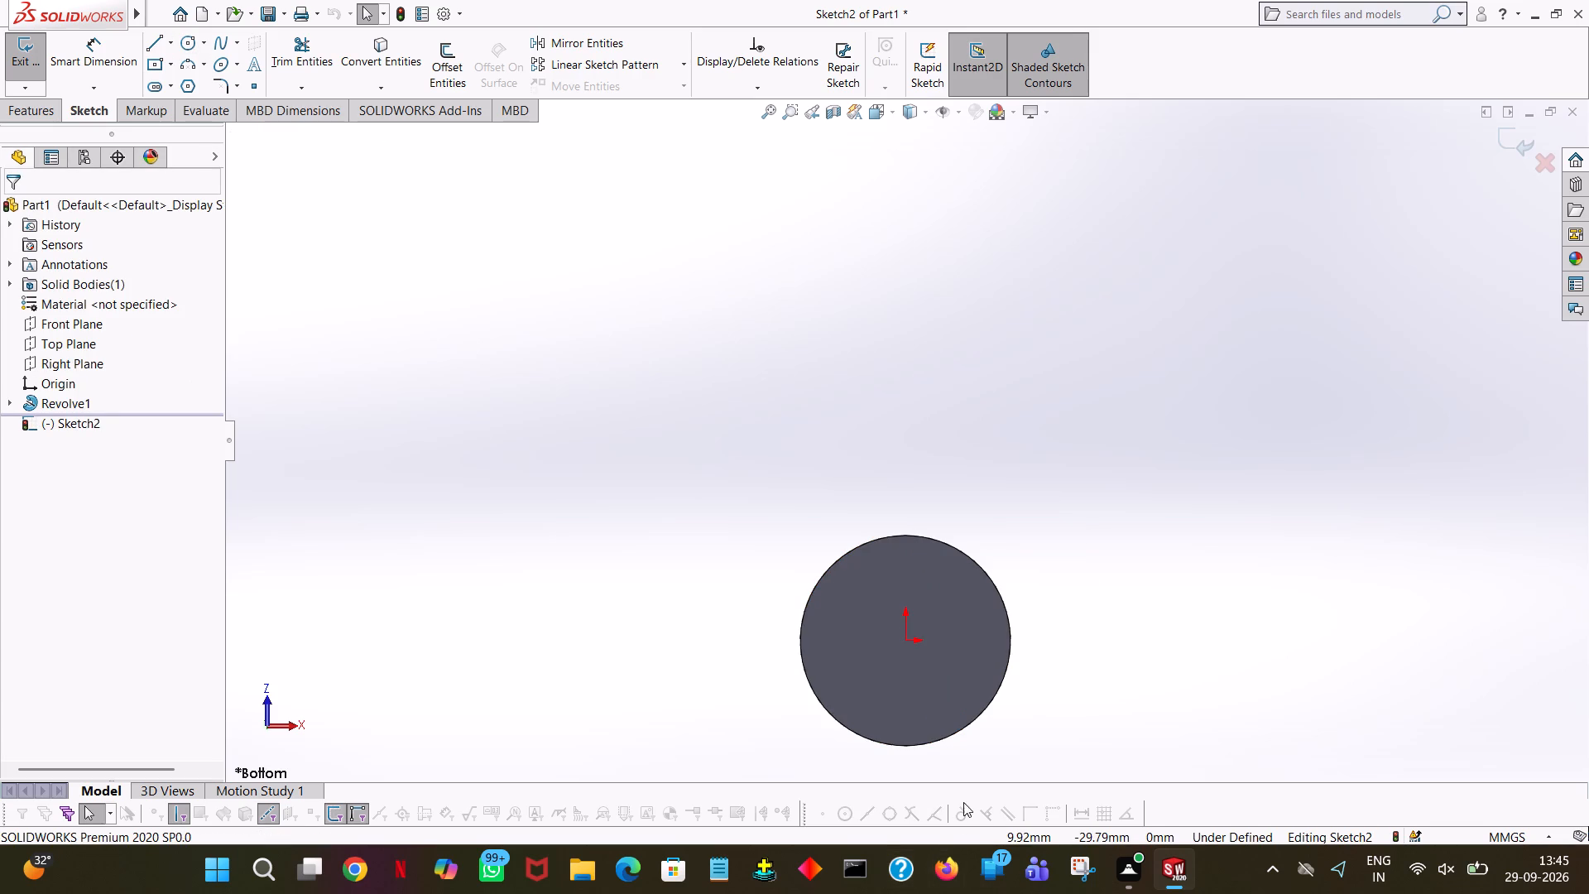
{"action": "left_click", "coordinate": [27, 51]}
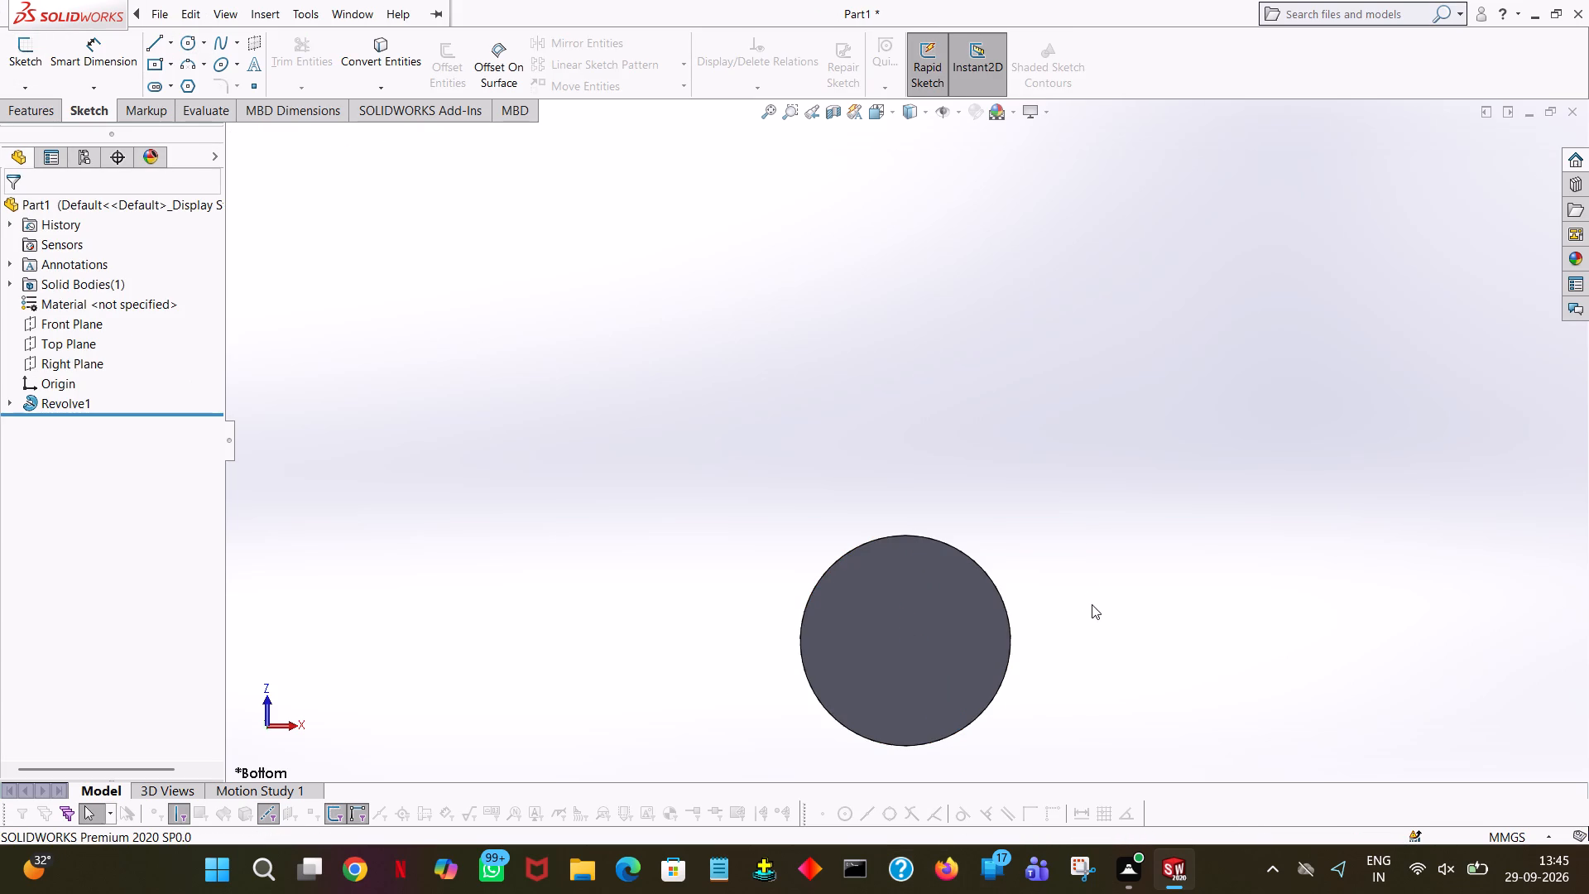
Create a reference plane offset 20 mm from the Top Plane, into the shaft body.
{"action": "middle_click_drag", "start_coordinate": [1077, 623], "coordinate": [1101, 589]}
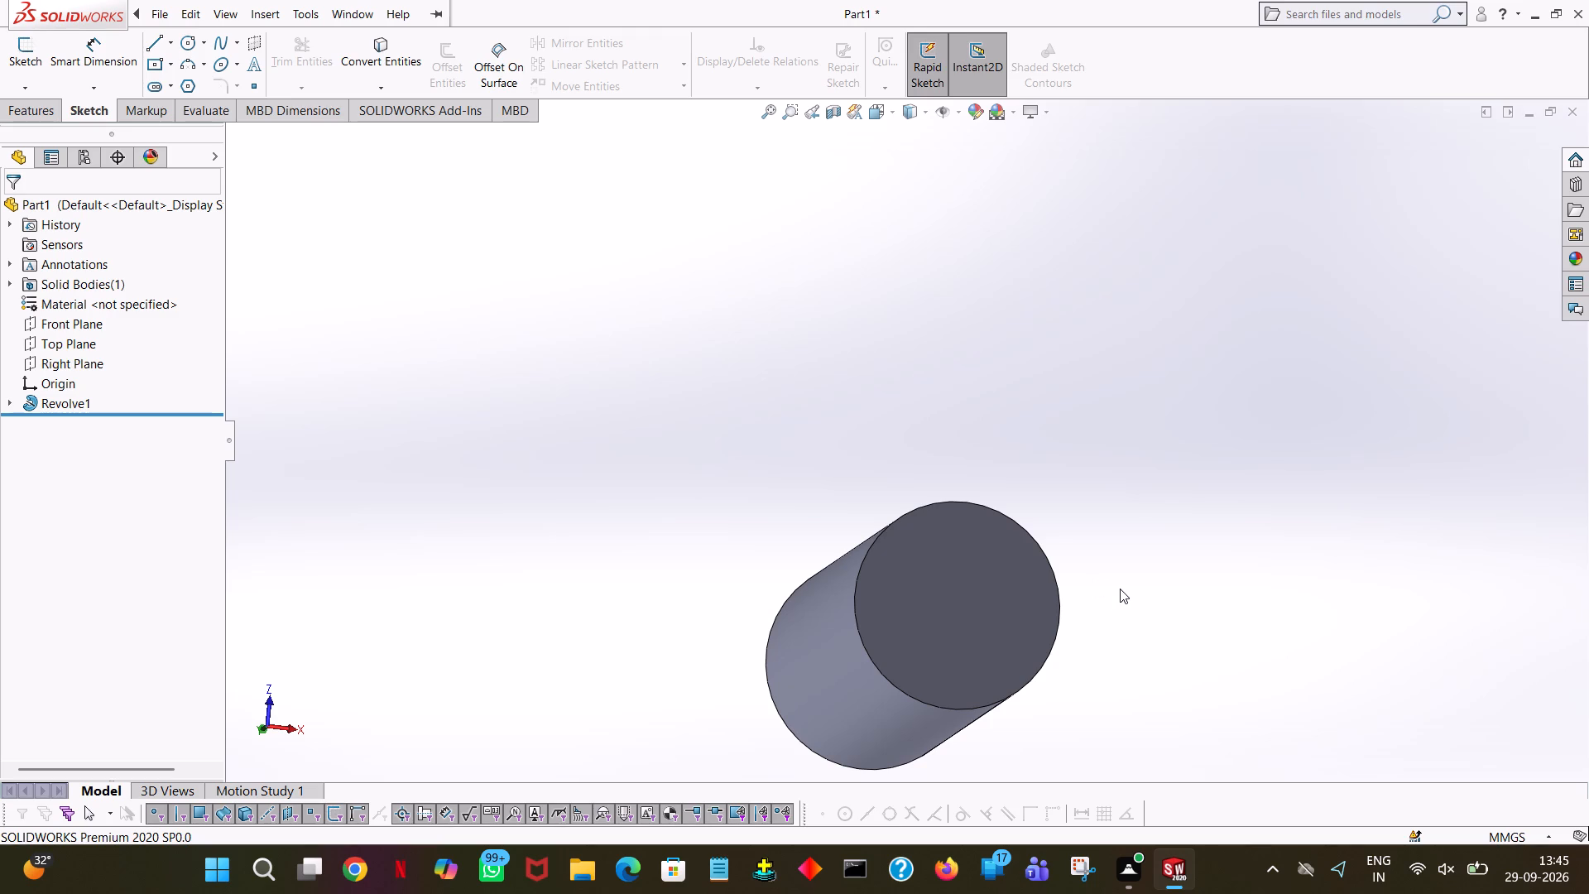
{"action": "left_click", "coordinate": [41, 339]}
{"action": "middle_click_drag", "start_coordinate": [1348, 449], "coordinate": [1188, 436]}
{"action": "middle_click_drag", "start_coordinate": [1188, 436], "coordinate": [1258, 469]}
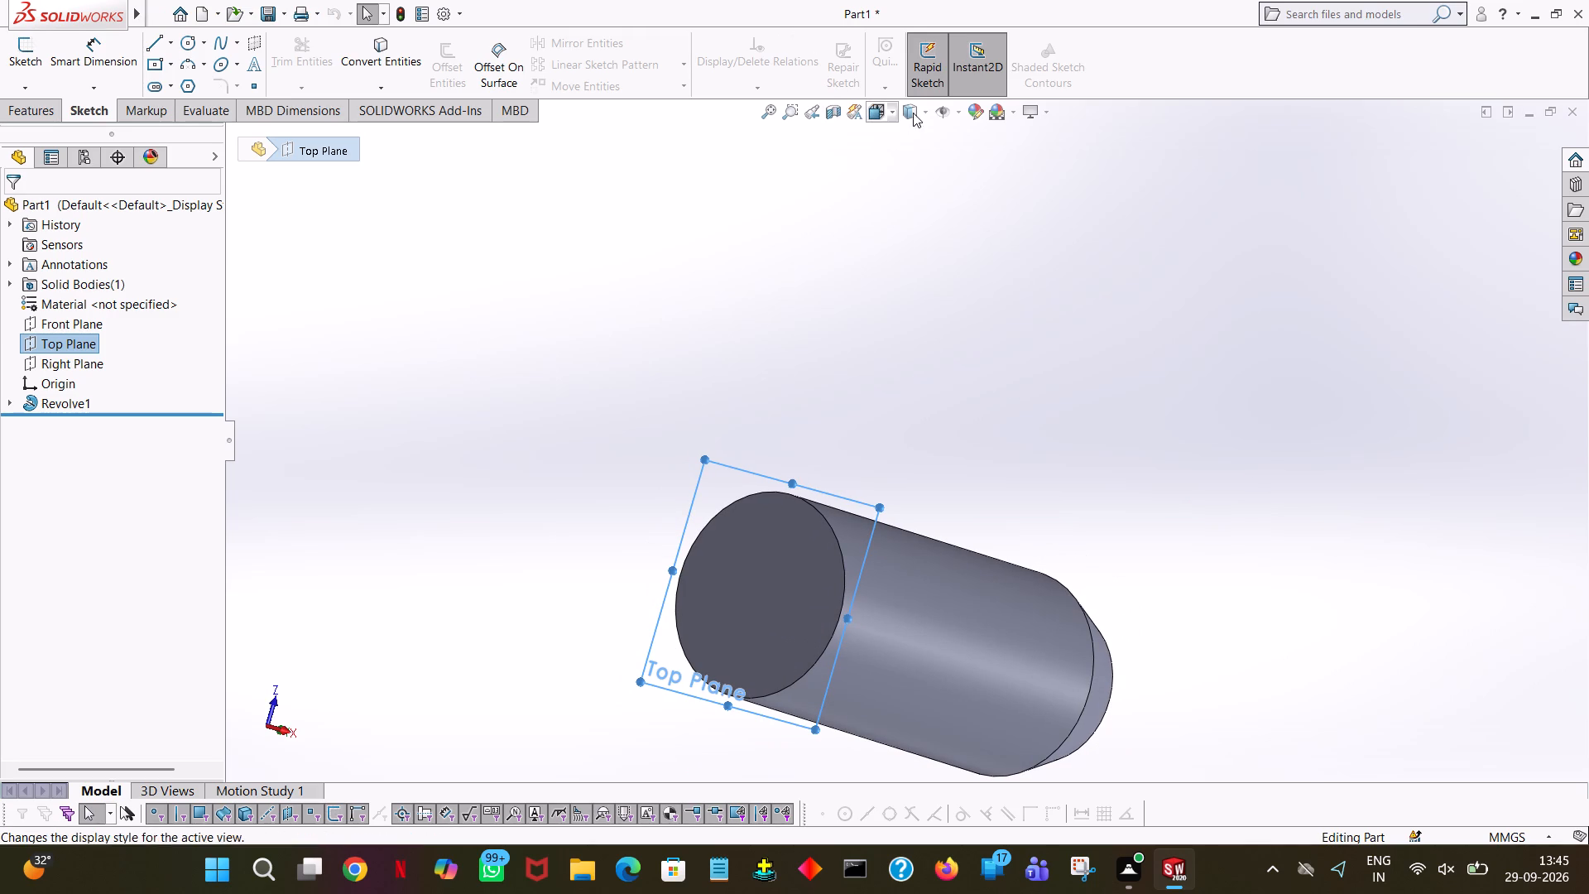
{"action": "left_click", "coordinate": [26, 105]}
{"action": "left_click", "coordinate": [818, 85]}
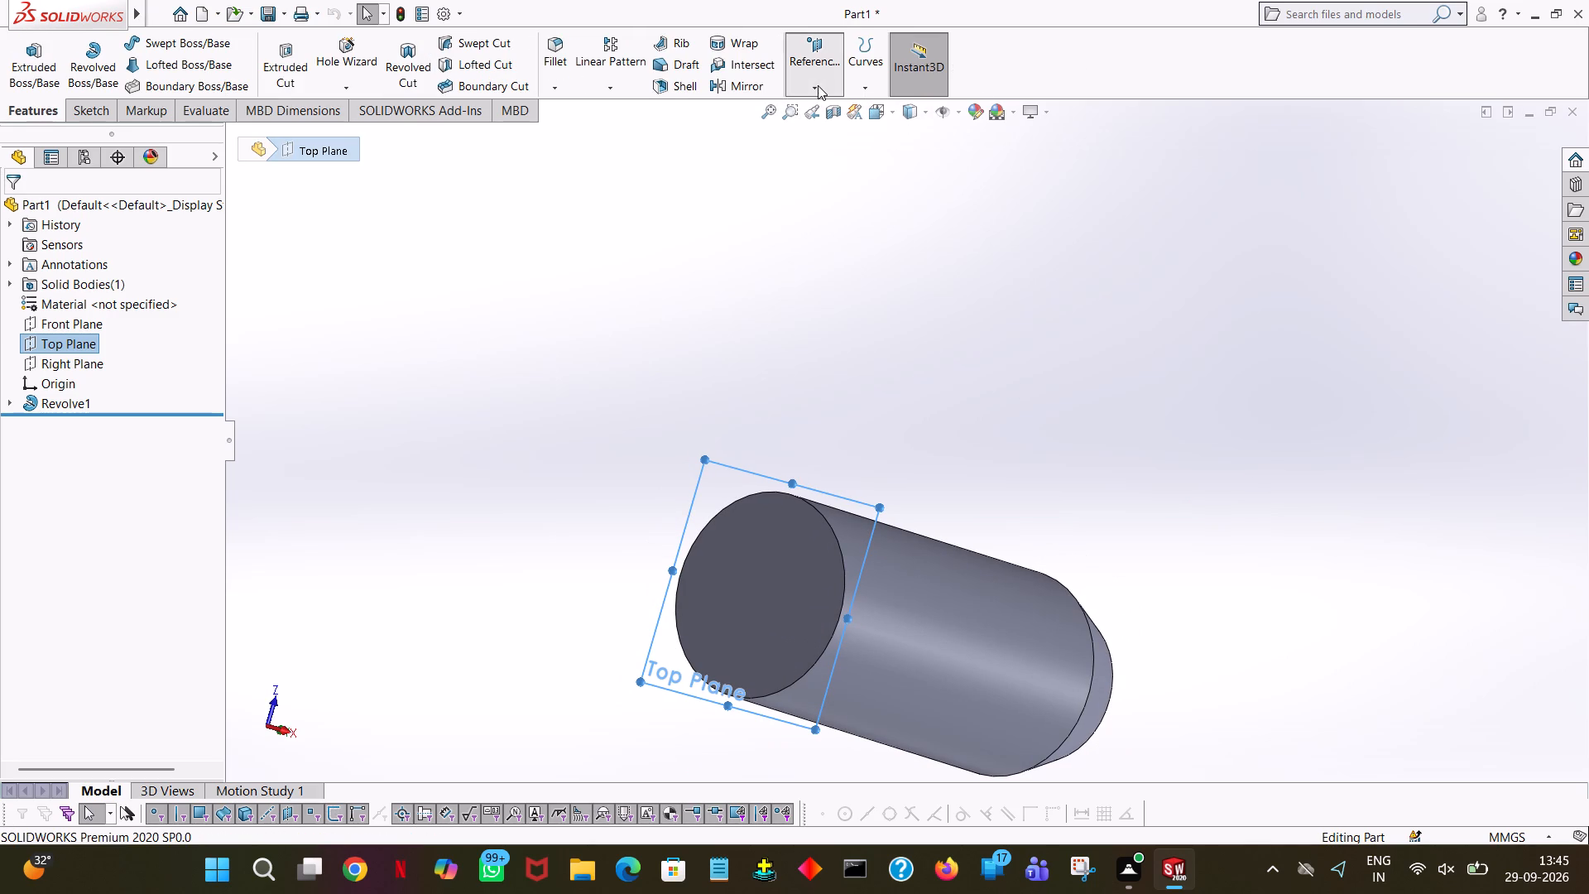
{"action": "left_click", "coordinate": [813, 106]}
{"action": "middle_click_drag", "start_coordinate": [954, 339], "coordinate": [945, 453]}
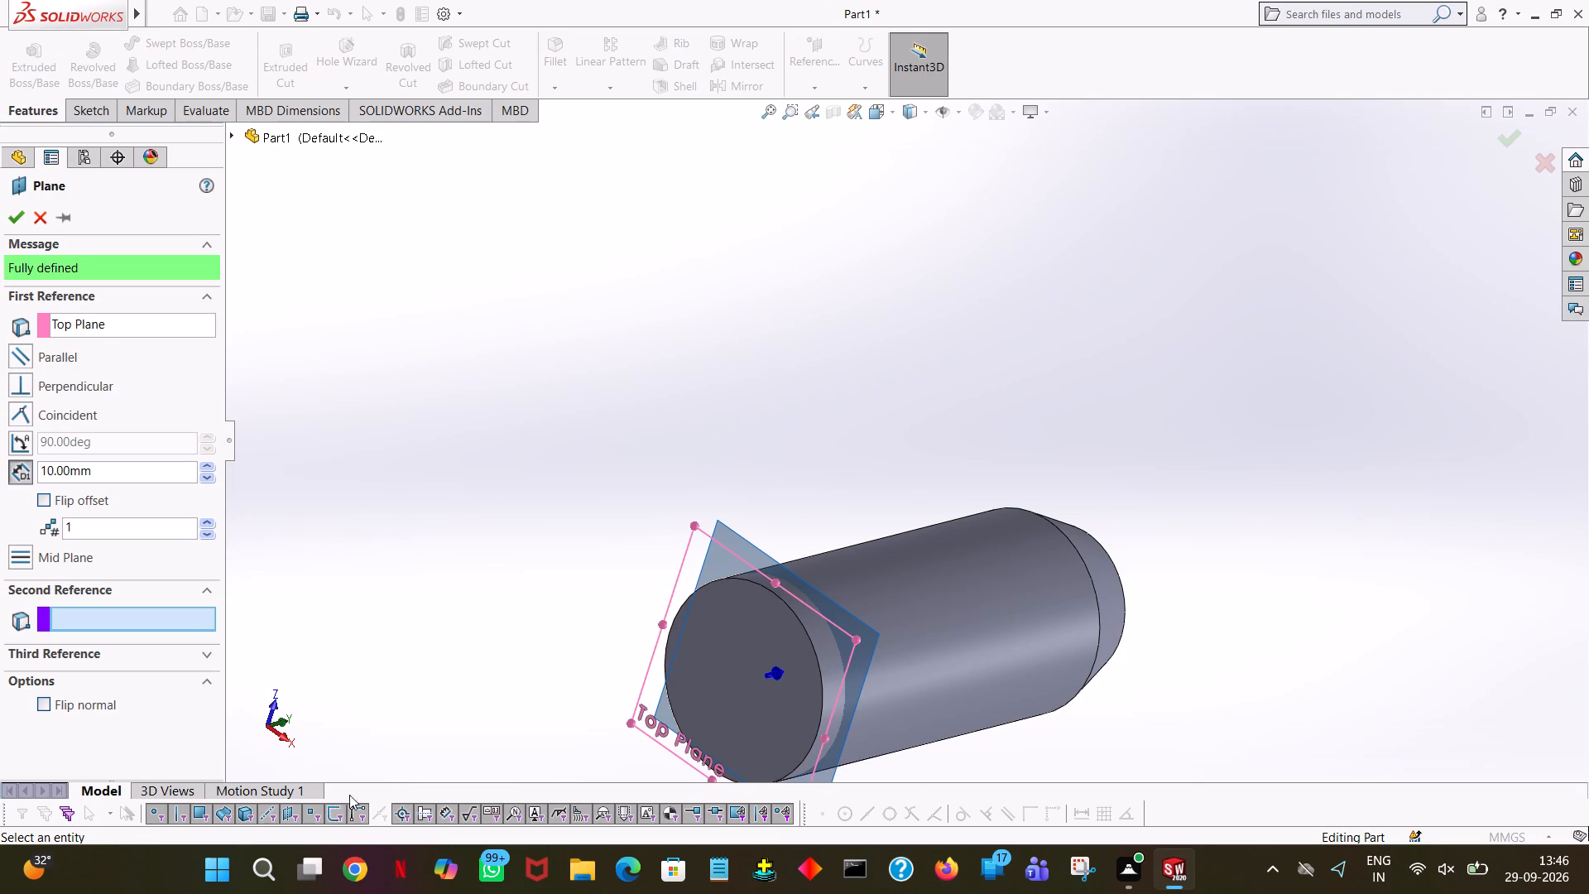
{"action": "left_click", "coordinate": [202, 464]}
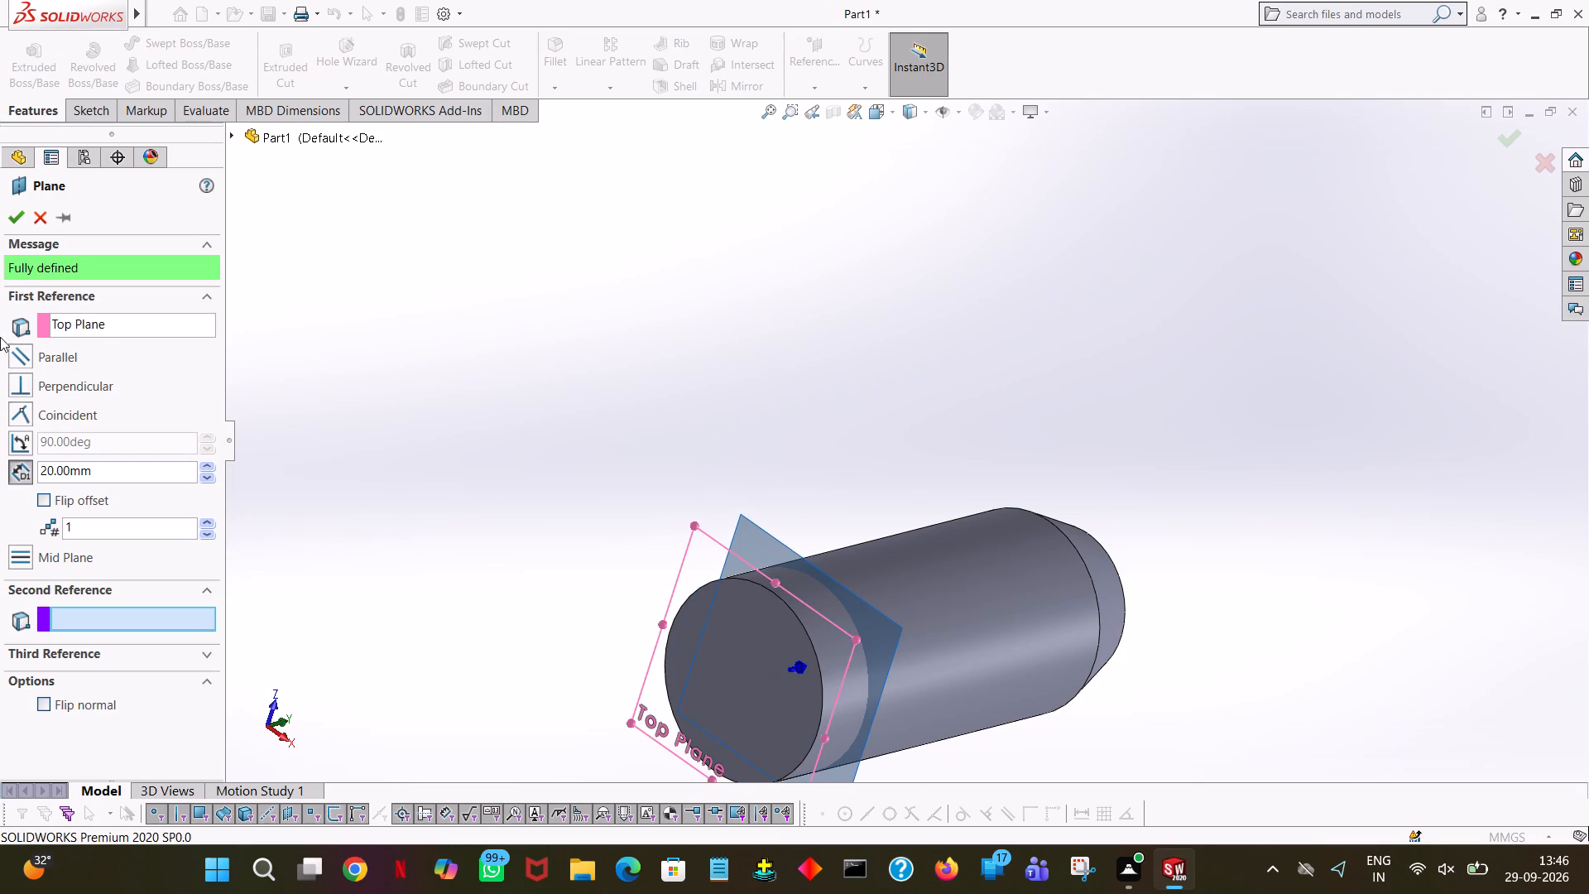
{"action": "left_click", "coordinate": [18, 220]}
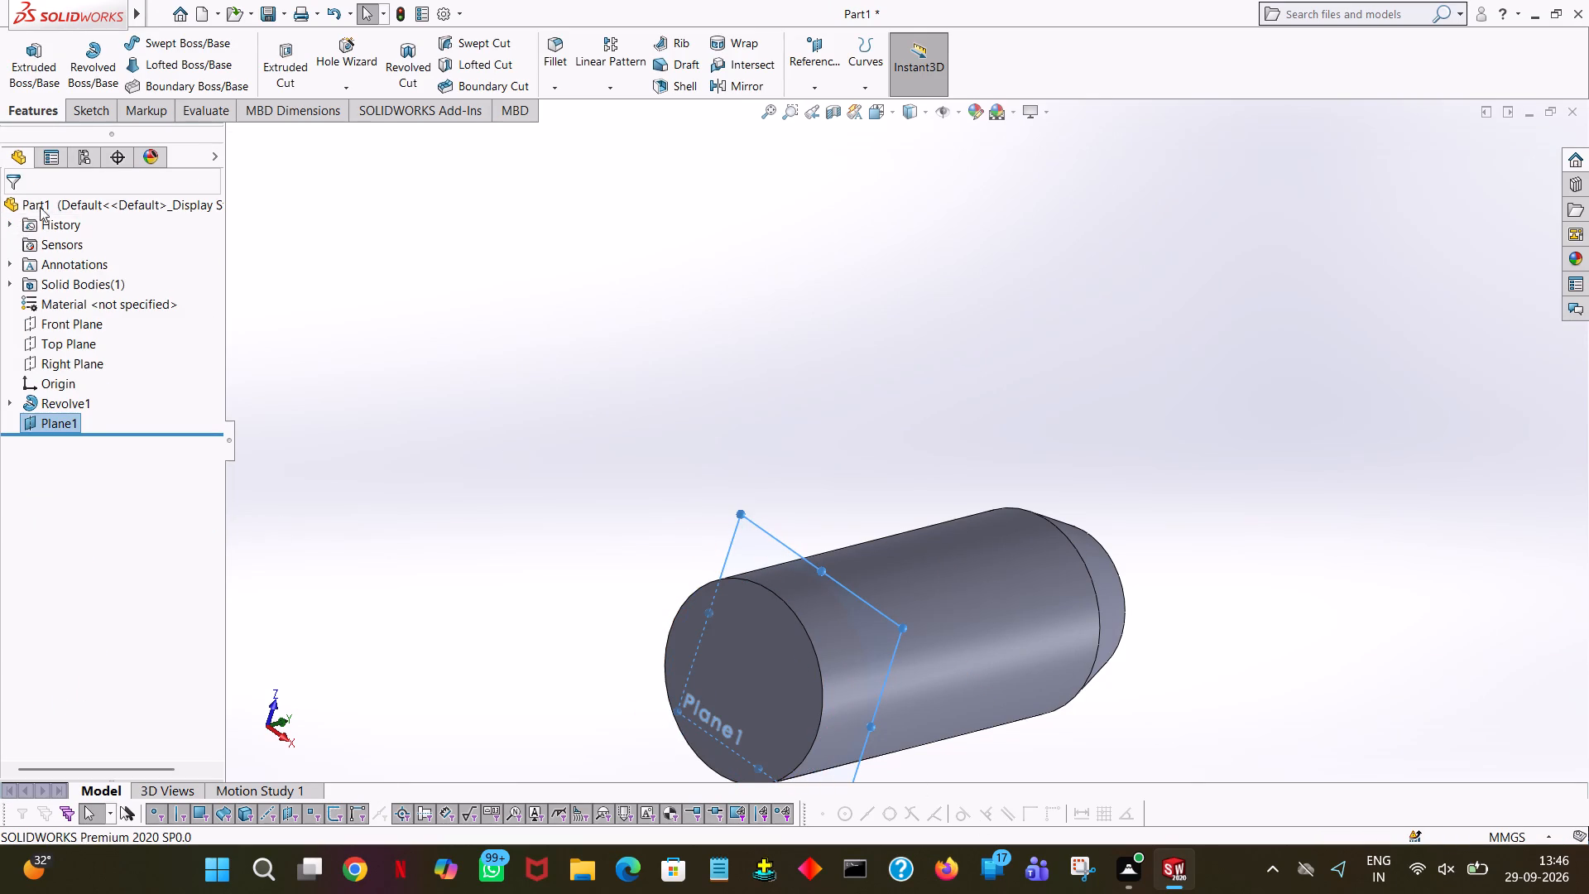
Start a sketch on the offset reference plane inside the shaft body and view it face-on from the tapered end.
{"action": "left_click", "coordinate": [42, 422]}
{"action": "left_click", "coordinate": [58, 402]}
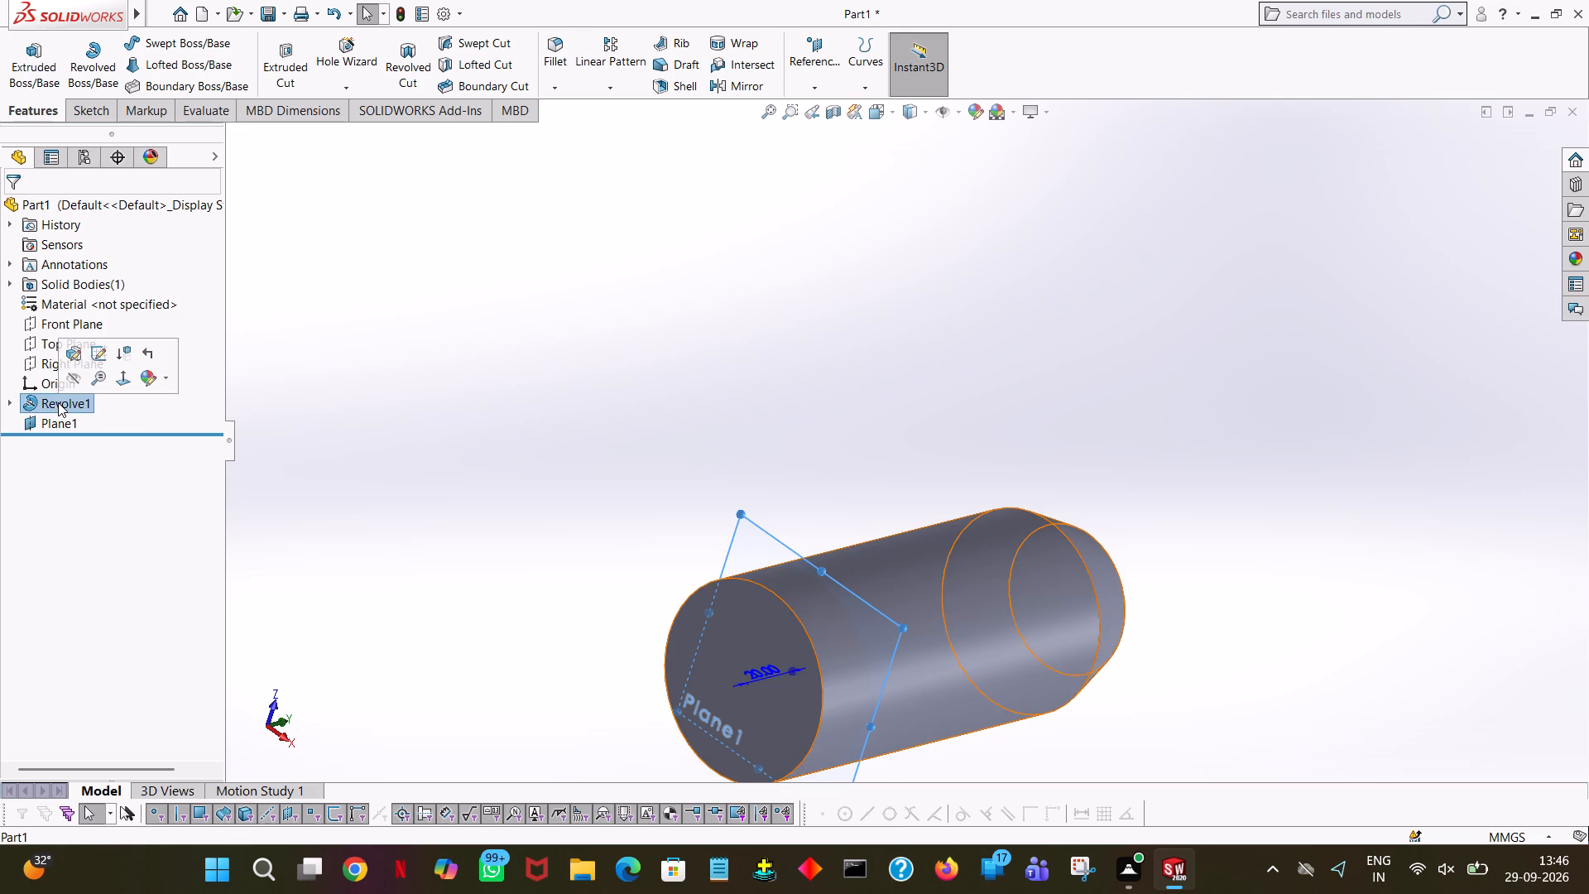
{"action": "left_click", "coordinate": [57, 421]}
{"action": "left_click", "coordinate": [71, 402]}
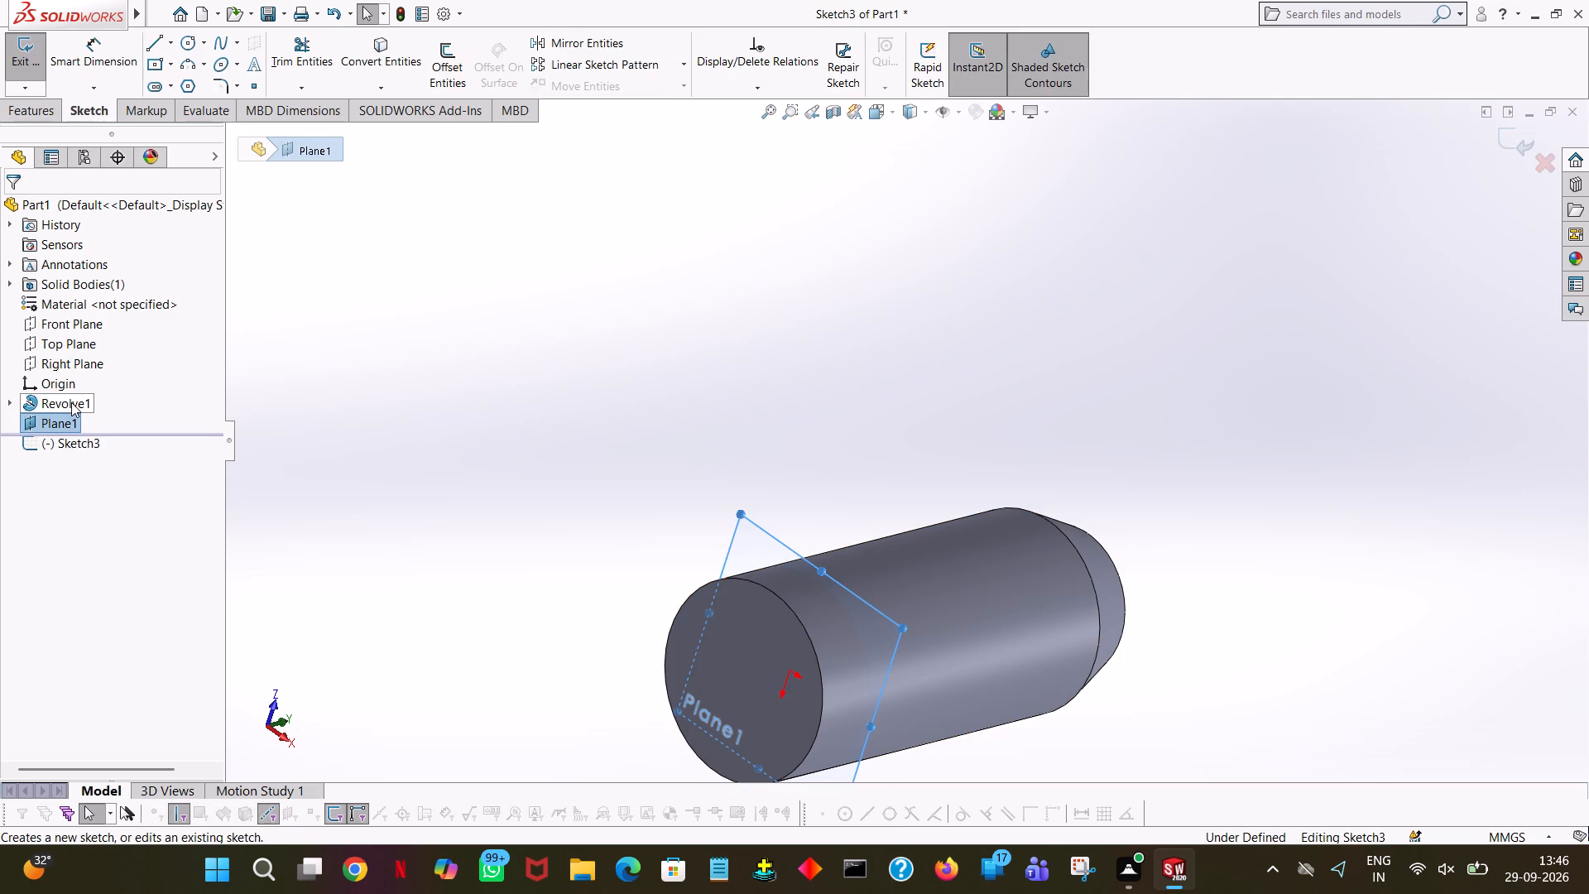
{"action": "key", "text": "space"}
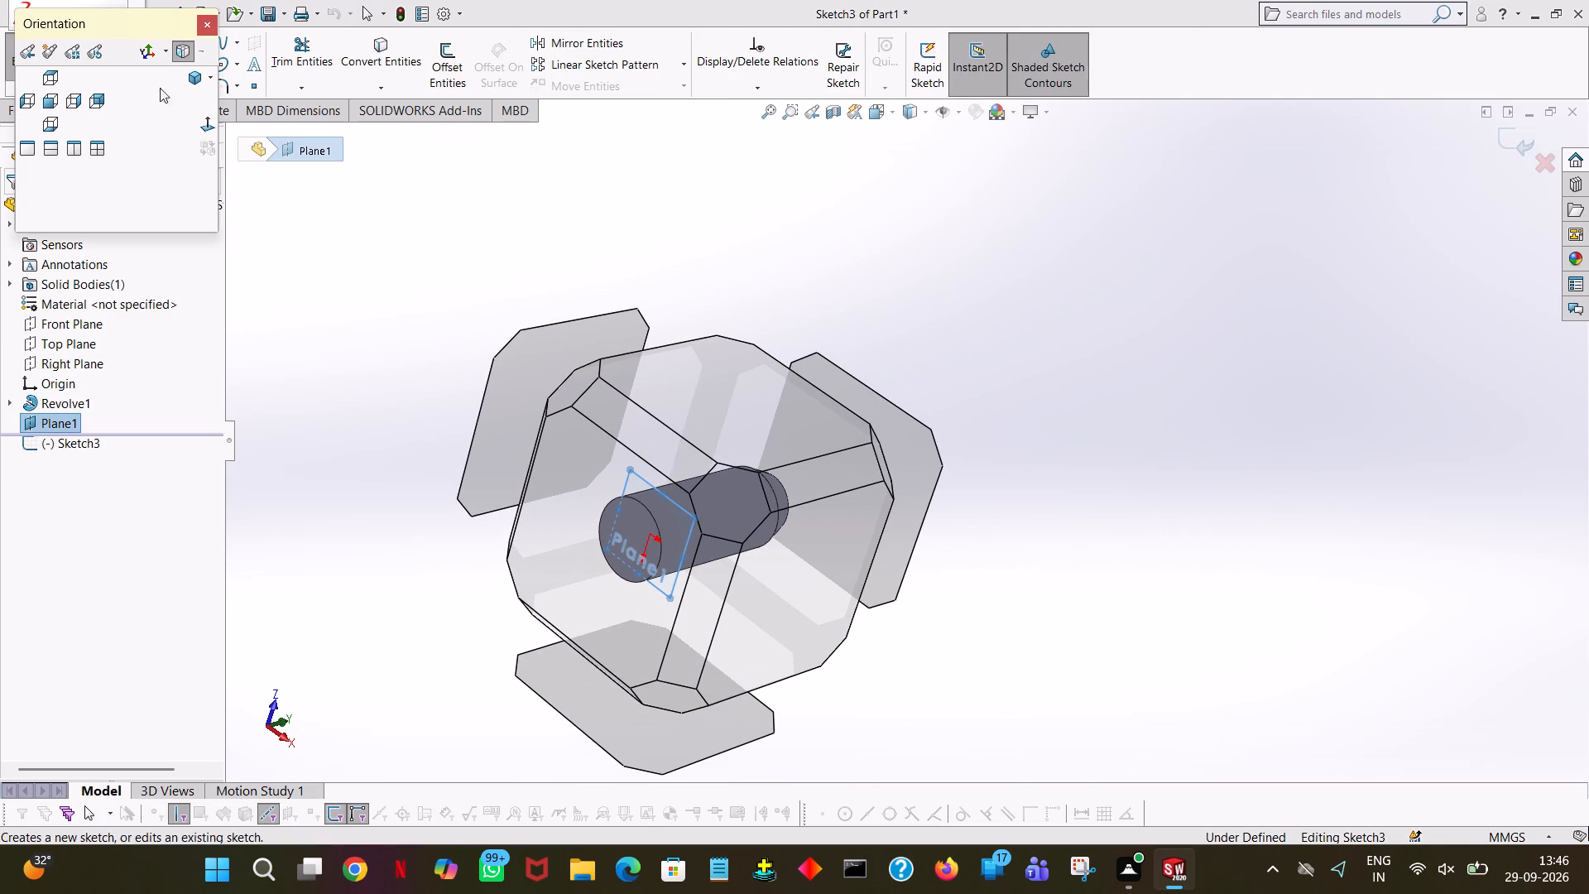
{"action": "left_click", "coordinate": [204, 120]}
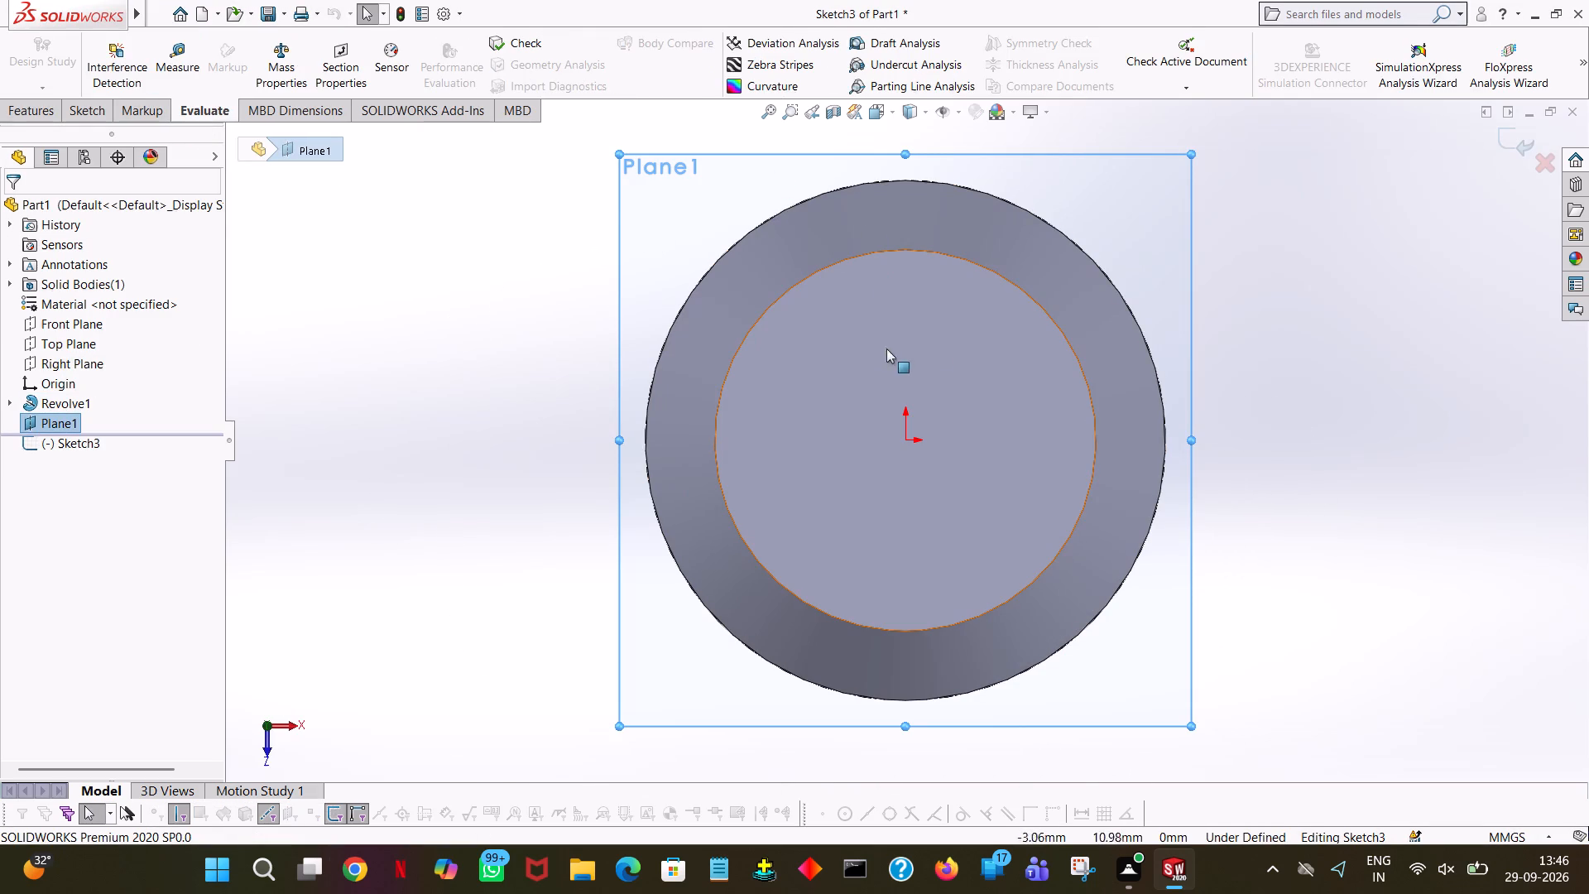
{"action": "middle_click_drag", "start_coordinate": [1292, 353], "coordinate": [1265, 363]}
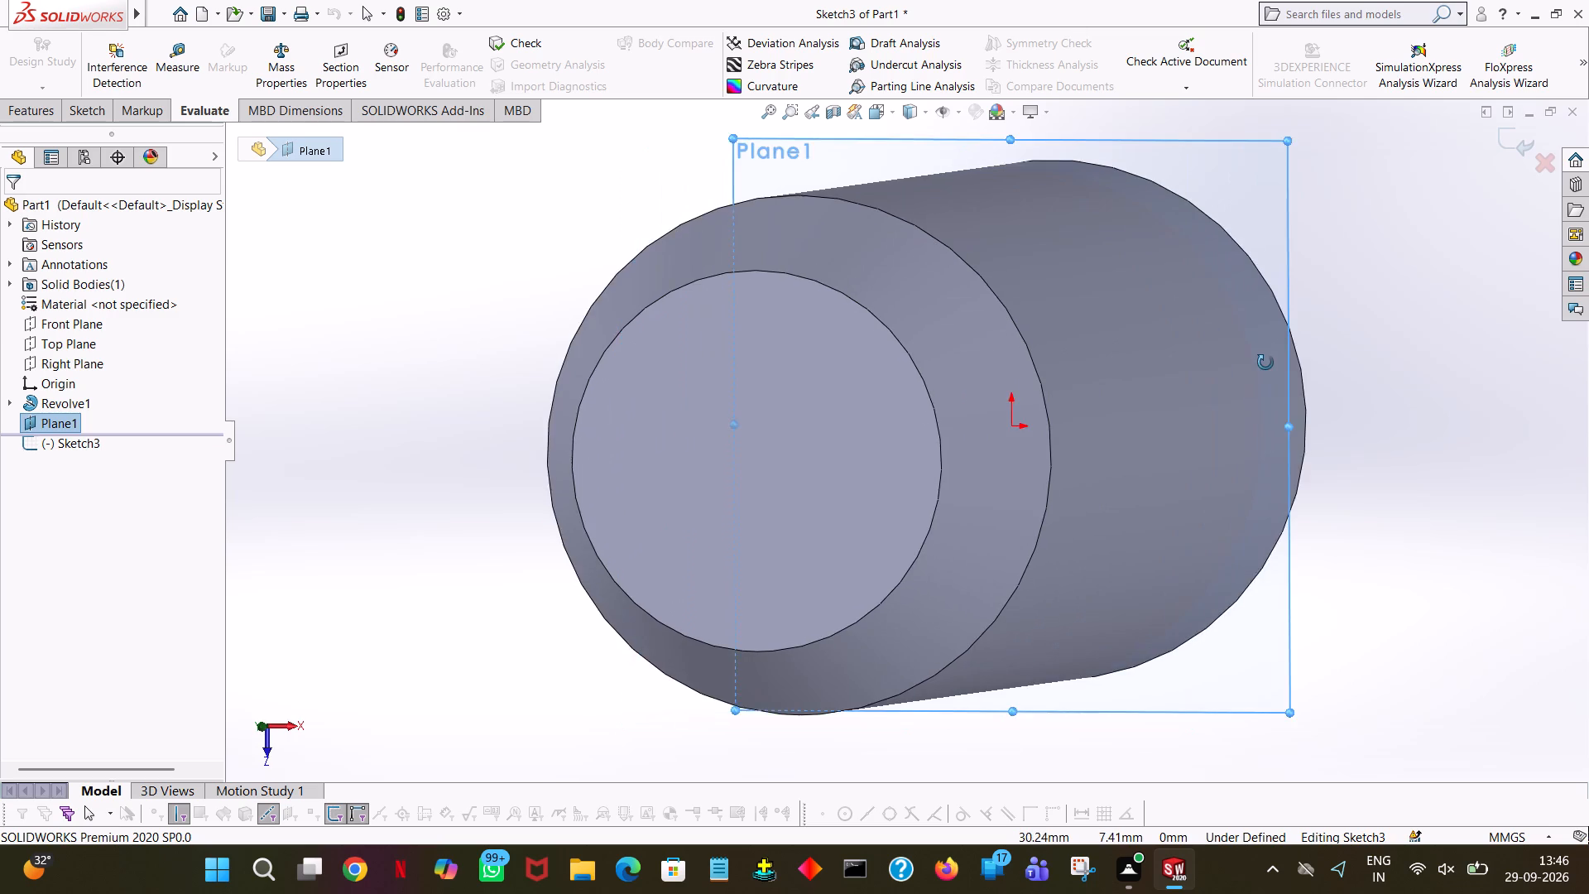
{"action": "middle_click_drag", "start_coordinate": [1265, 363], "coordinate": [1216, 378]}
{"action": "middle_click_drag", "start_coordinate": [1265, 365], "coordinate": [1216, 379]}
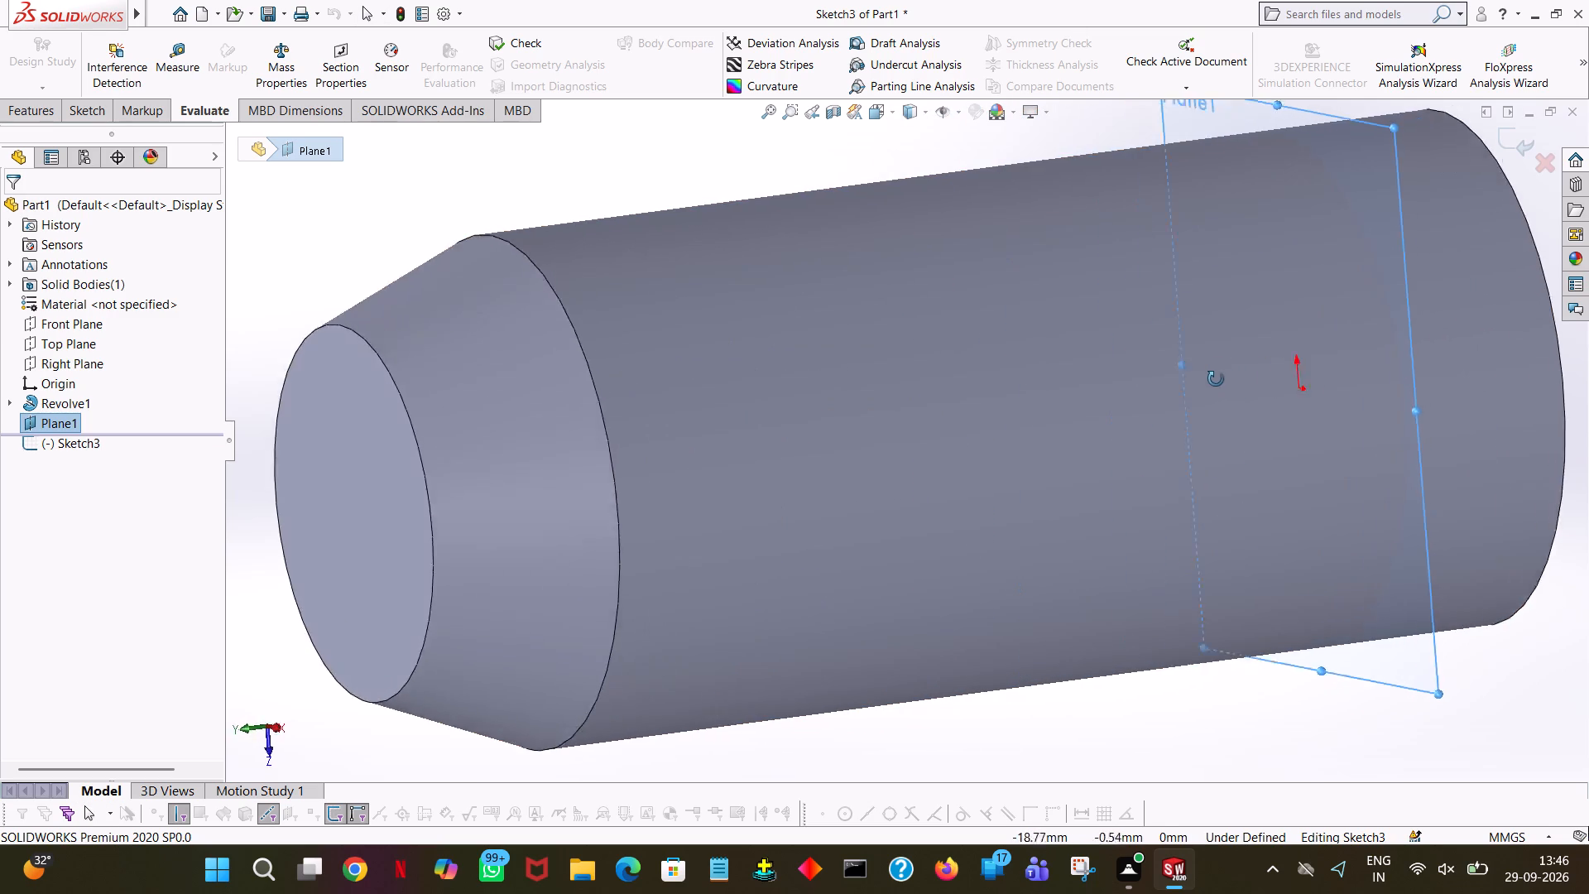
{"action": "middle_click_drag", "start_coordinate": [1216, 379], "coordinate": [1020, 458]}
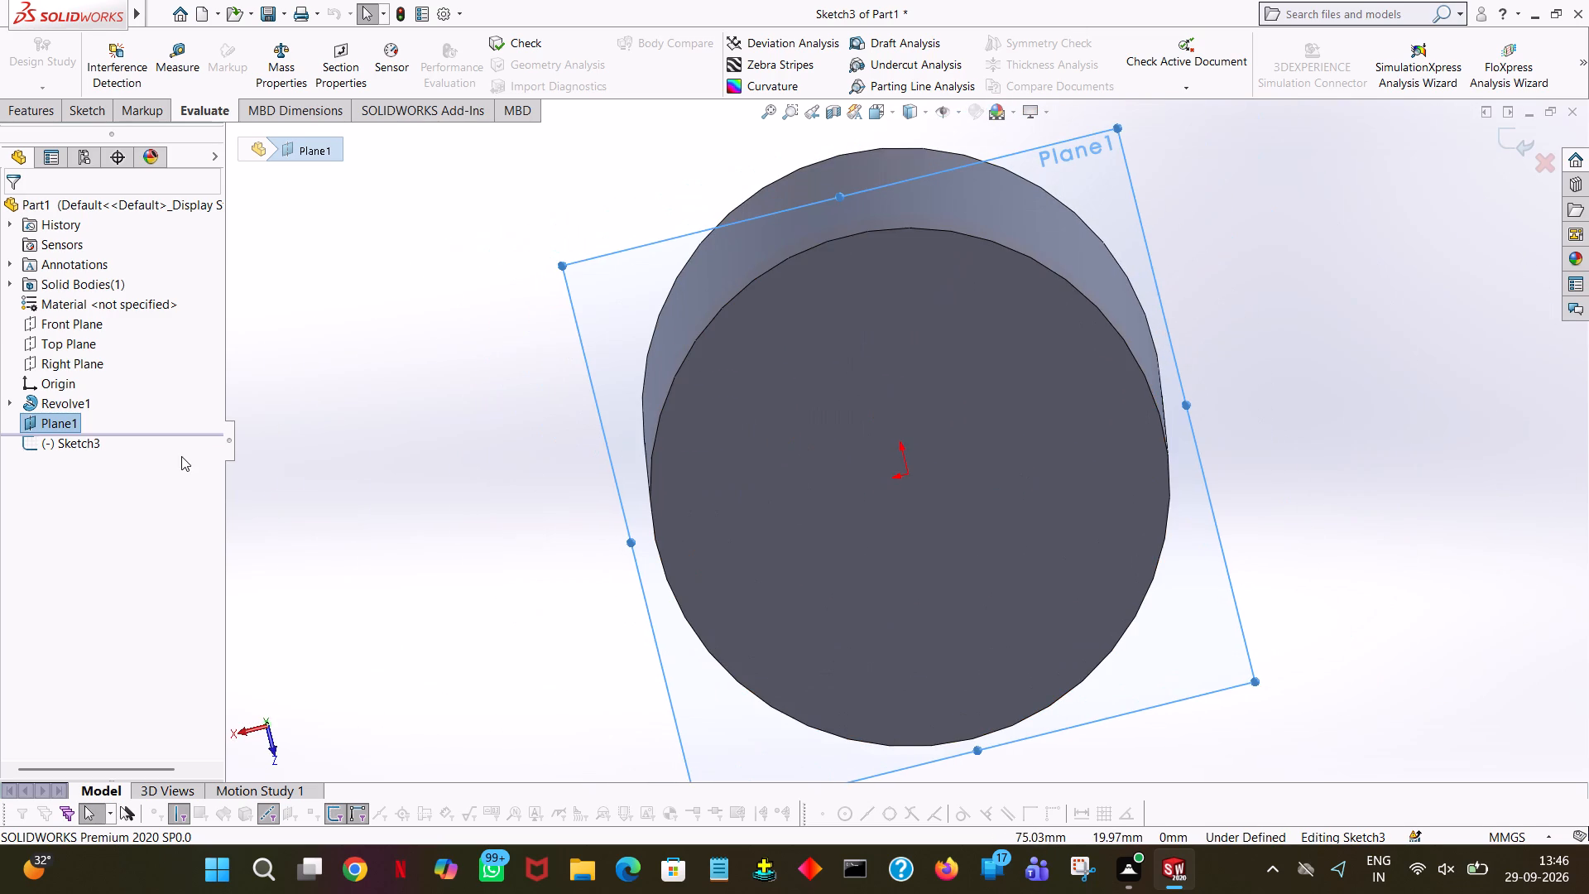
{"action": "key", "text": "space"}
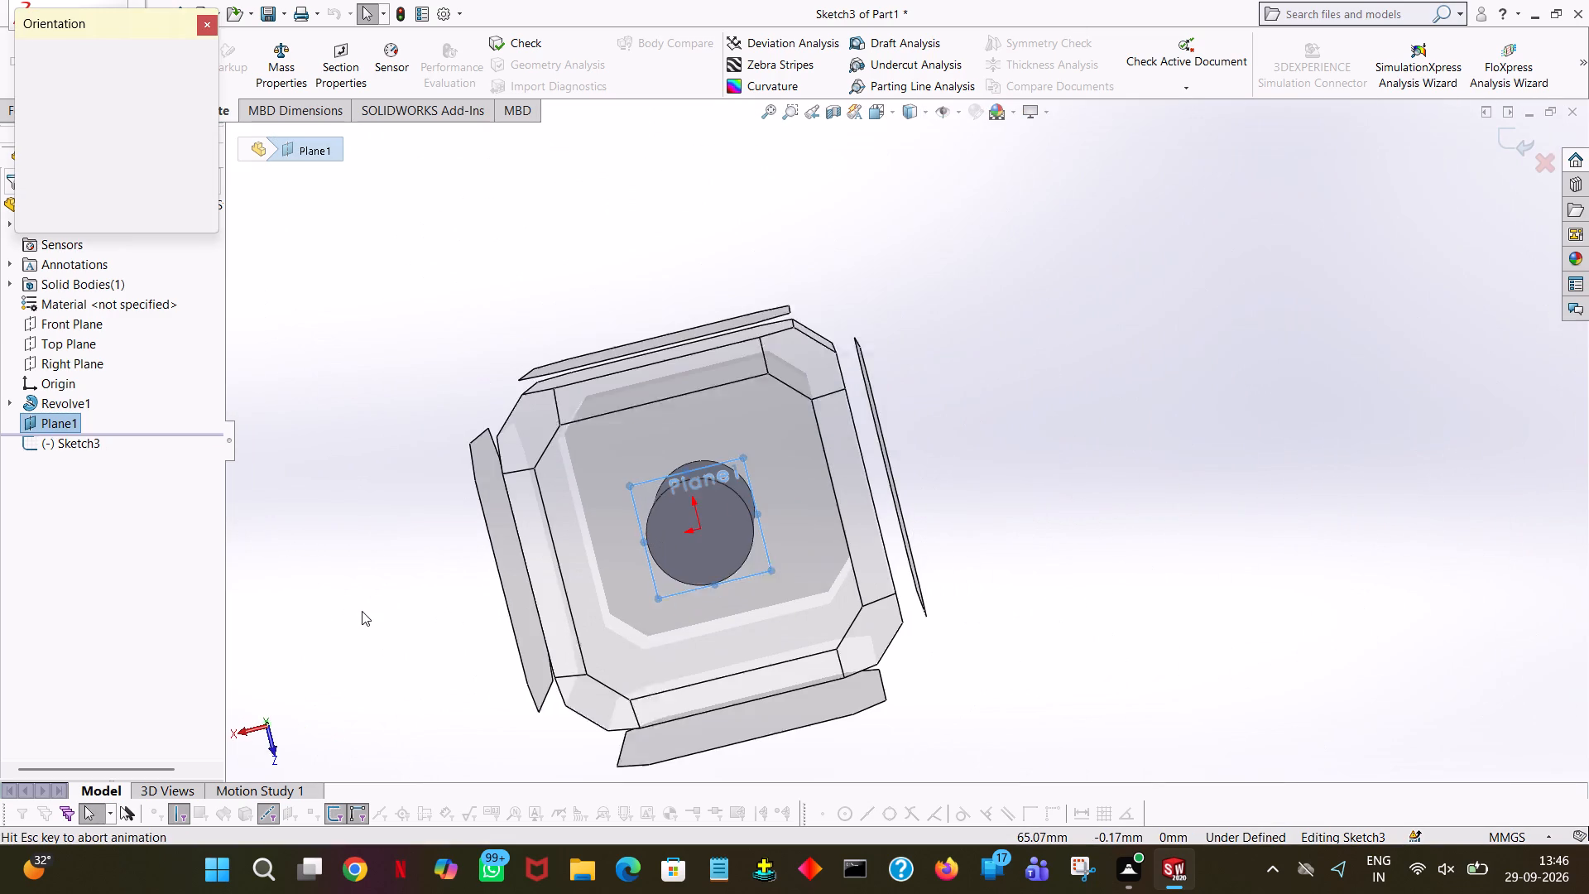
{"action": "left_click", "coordinate": [213, 128]}
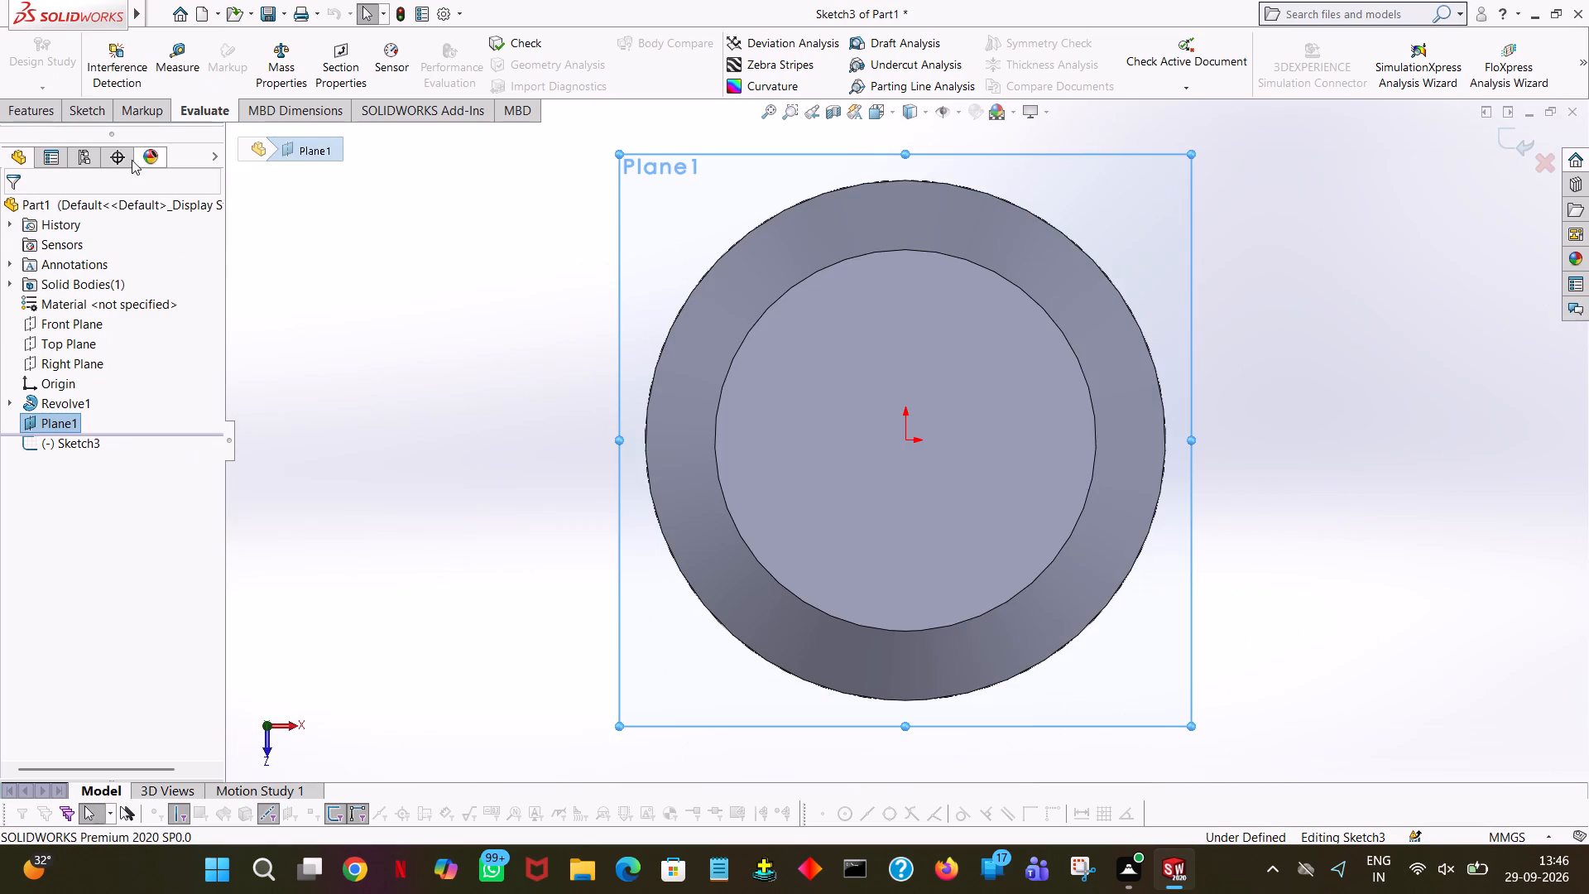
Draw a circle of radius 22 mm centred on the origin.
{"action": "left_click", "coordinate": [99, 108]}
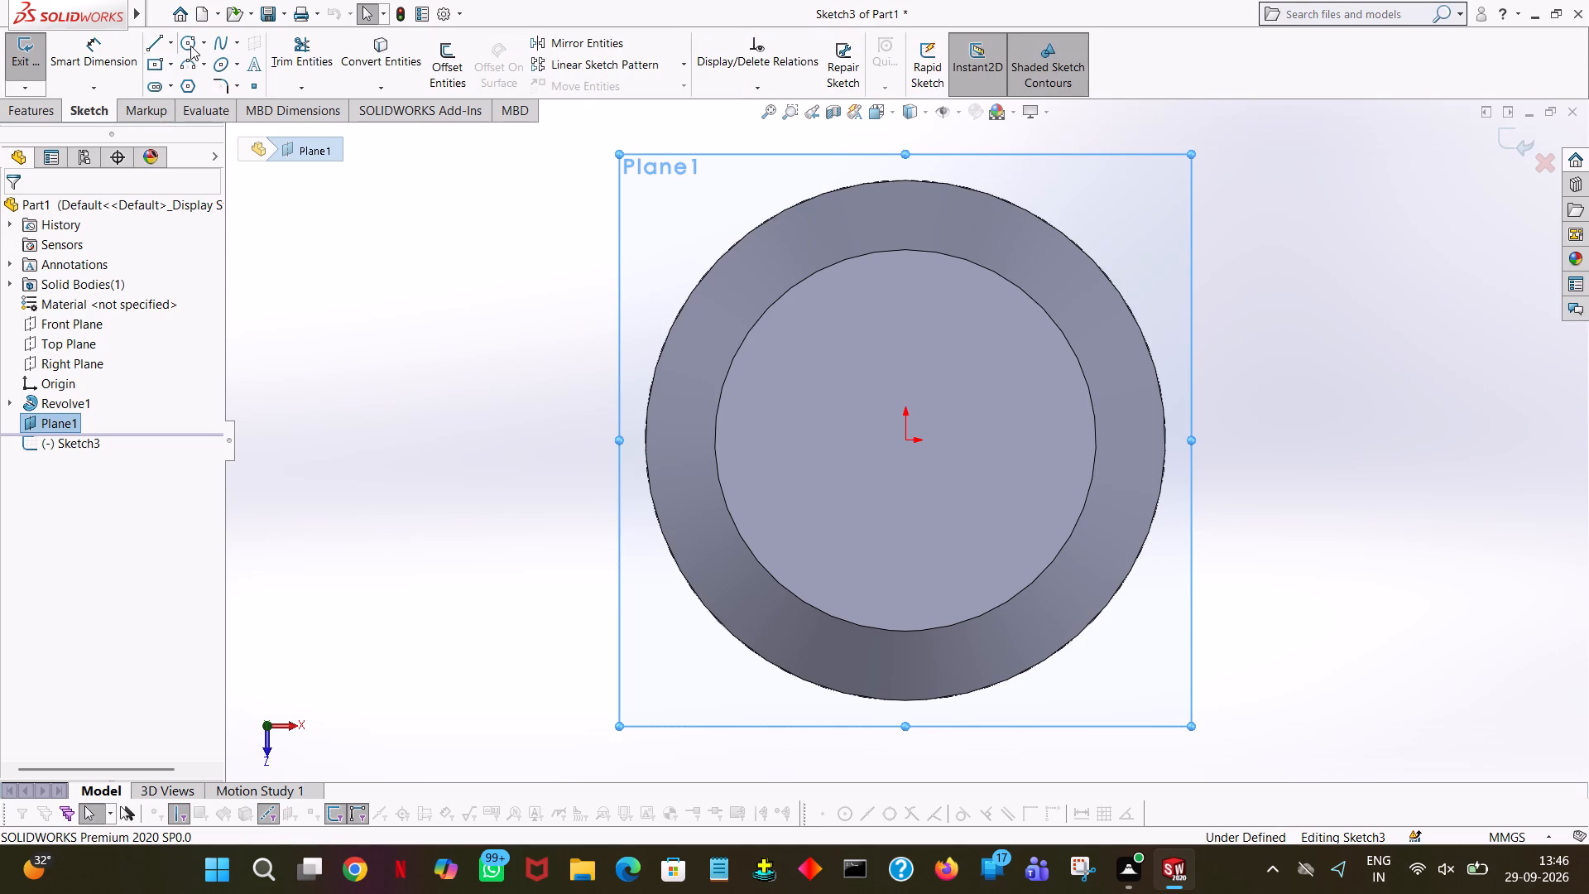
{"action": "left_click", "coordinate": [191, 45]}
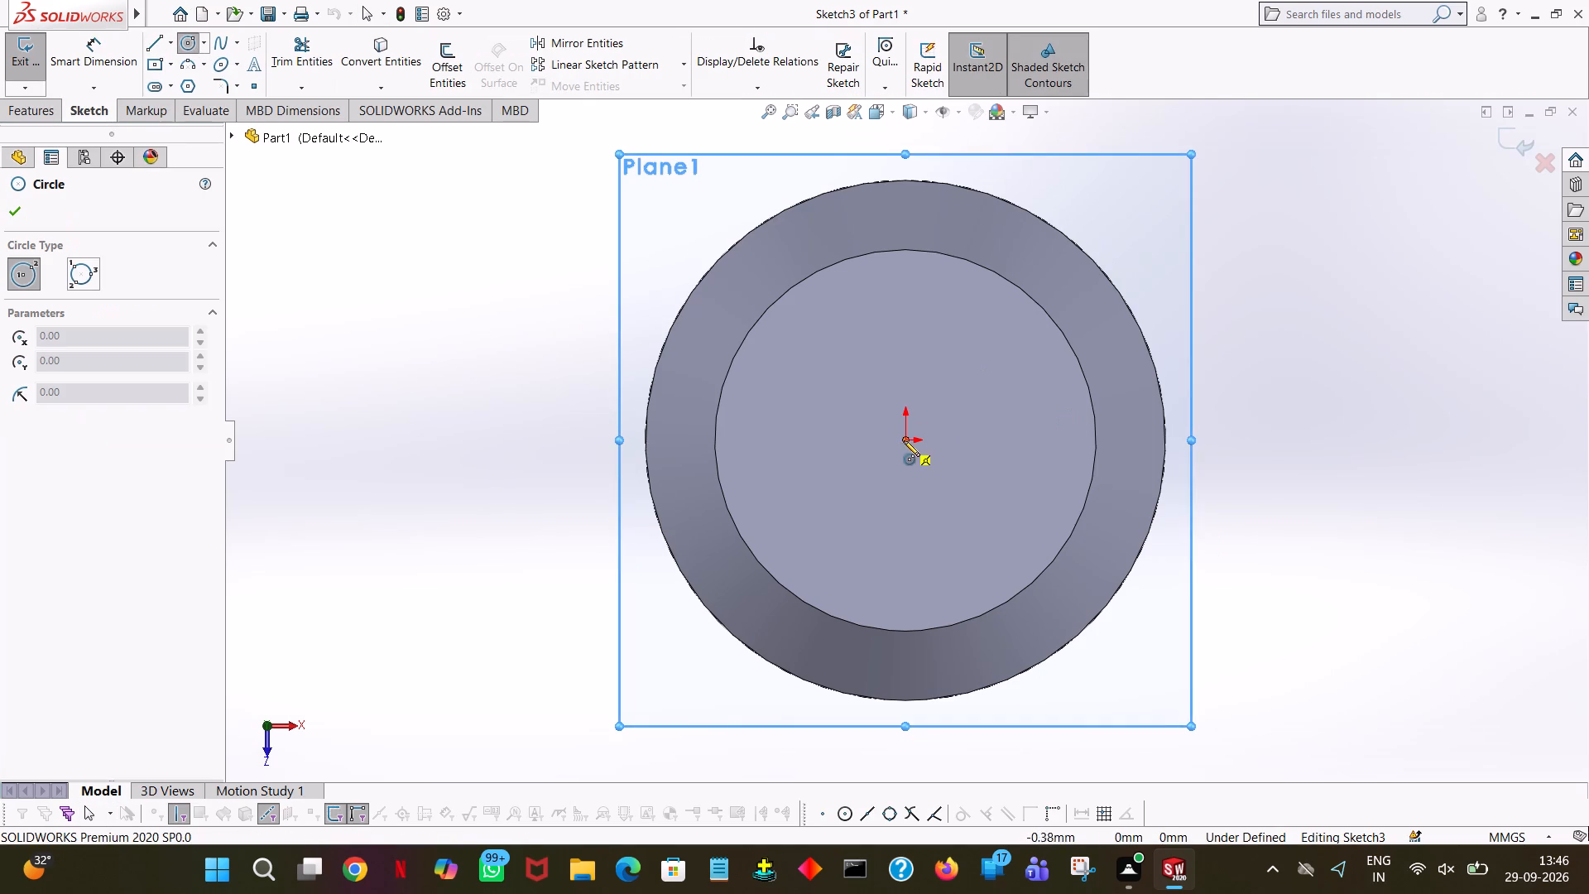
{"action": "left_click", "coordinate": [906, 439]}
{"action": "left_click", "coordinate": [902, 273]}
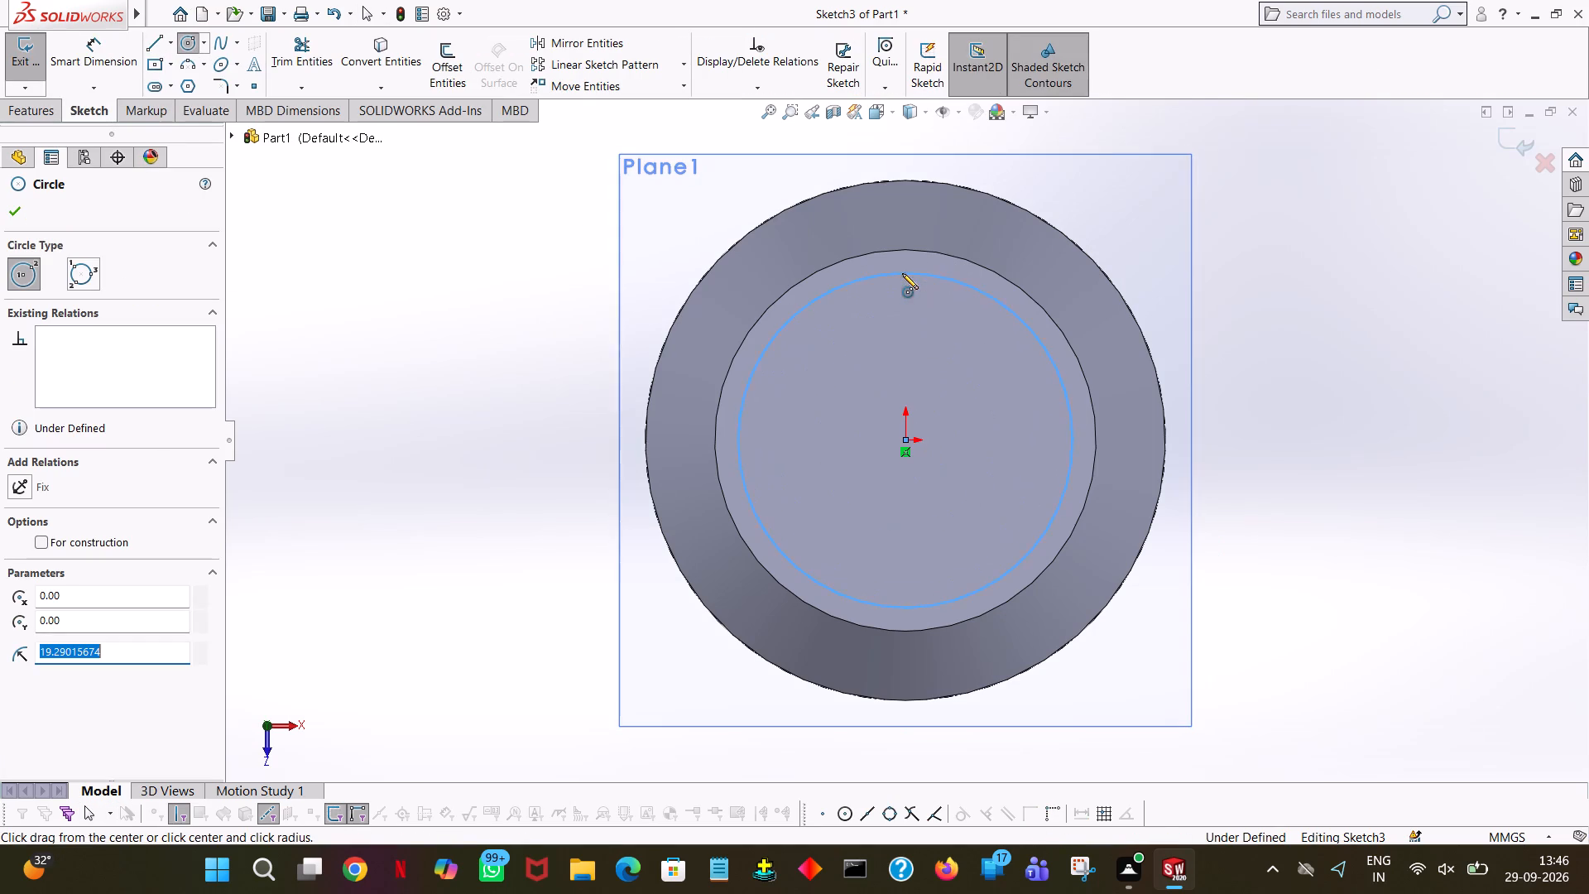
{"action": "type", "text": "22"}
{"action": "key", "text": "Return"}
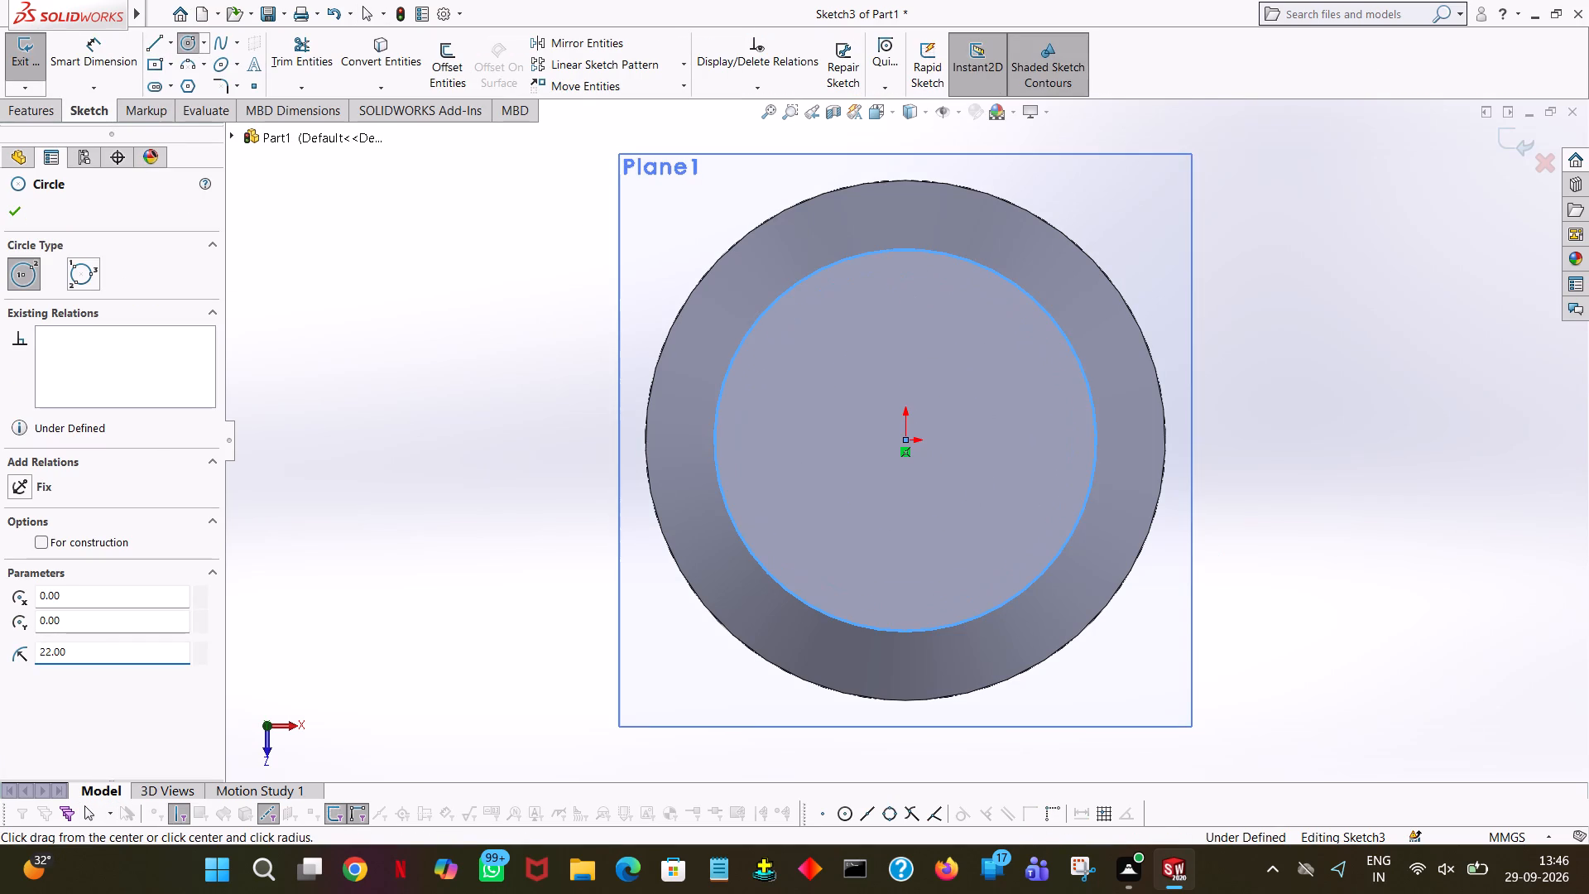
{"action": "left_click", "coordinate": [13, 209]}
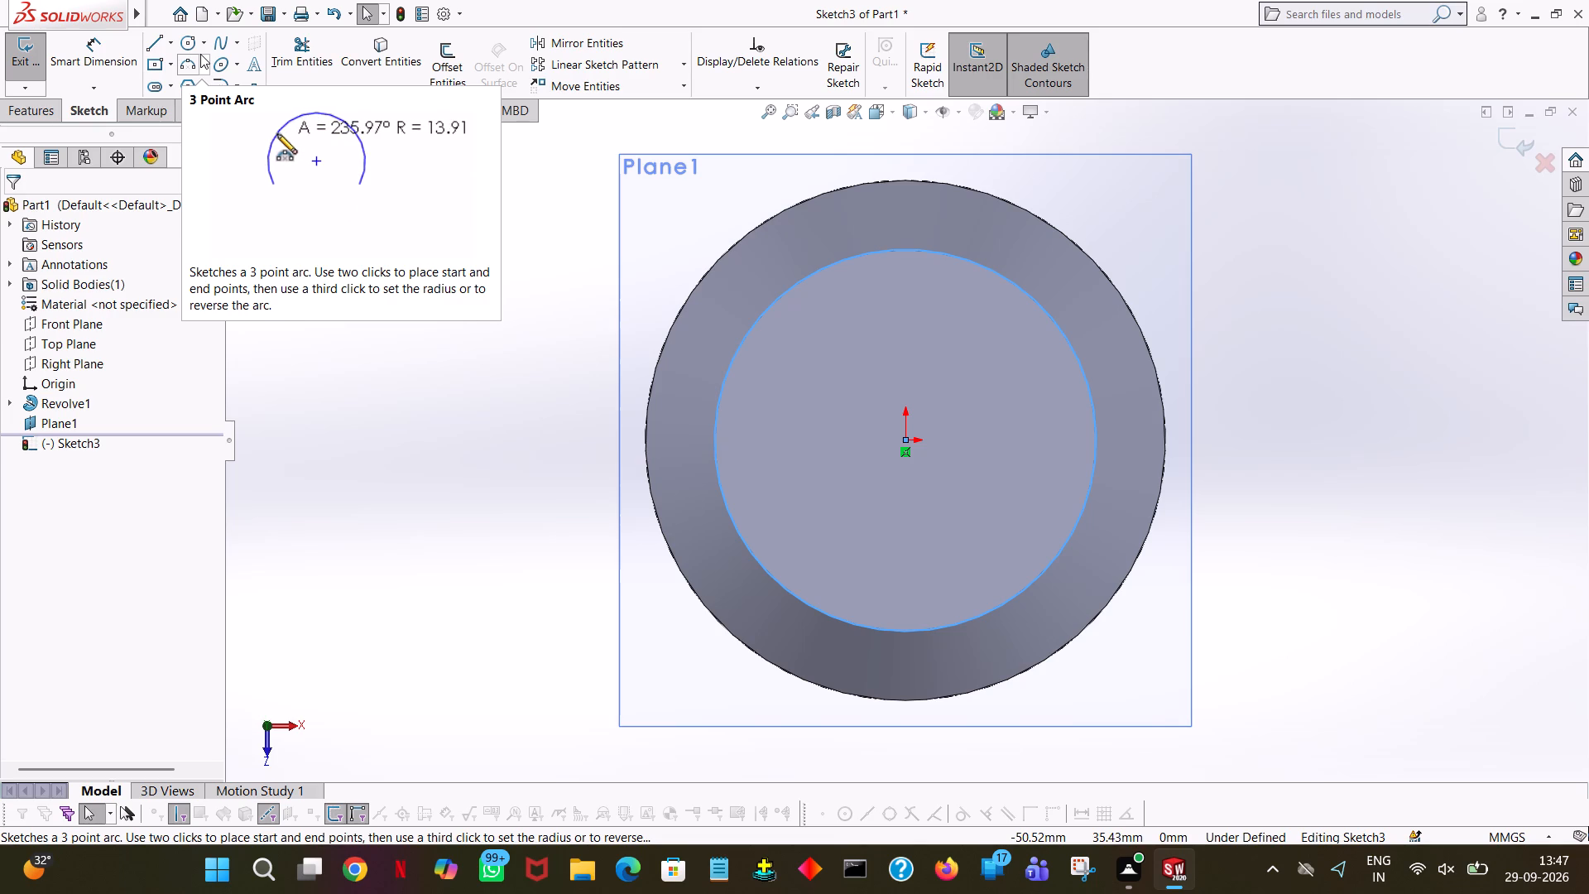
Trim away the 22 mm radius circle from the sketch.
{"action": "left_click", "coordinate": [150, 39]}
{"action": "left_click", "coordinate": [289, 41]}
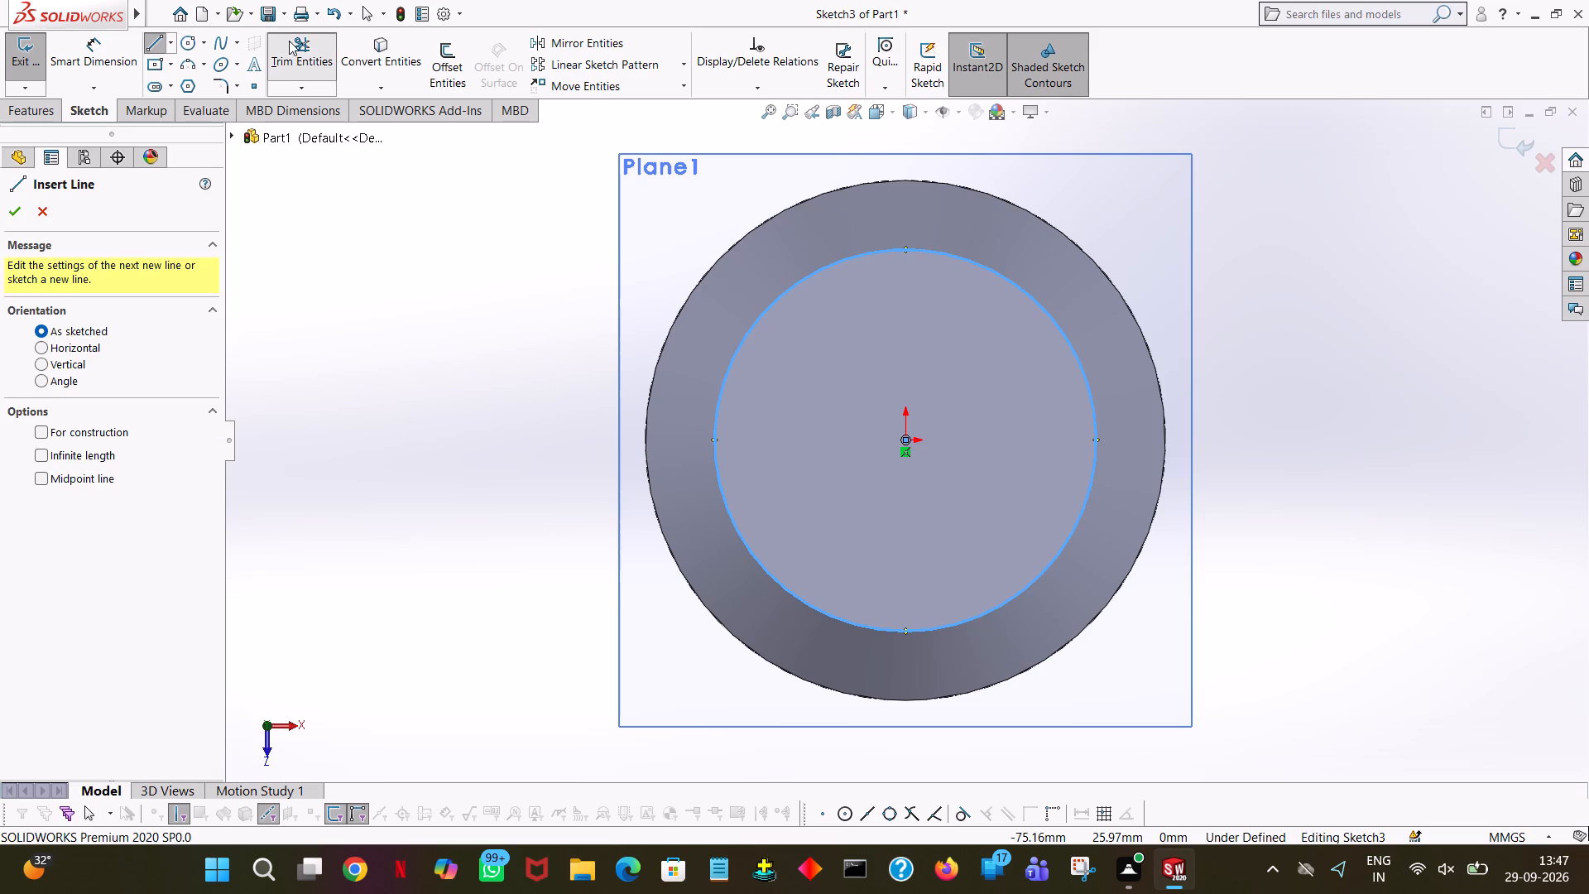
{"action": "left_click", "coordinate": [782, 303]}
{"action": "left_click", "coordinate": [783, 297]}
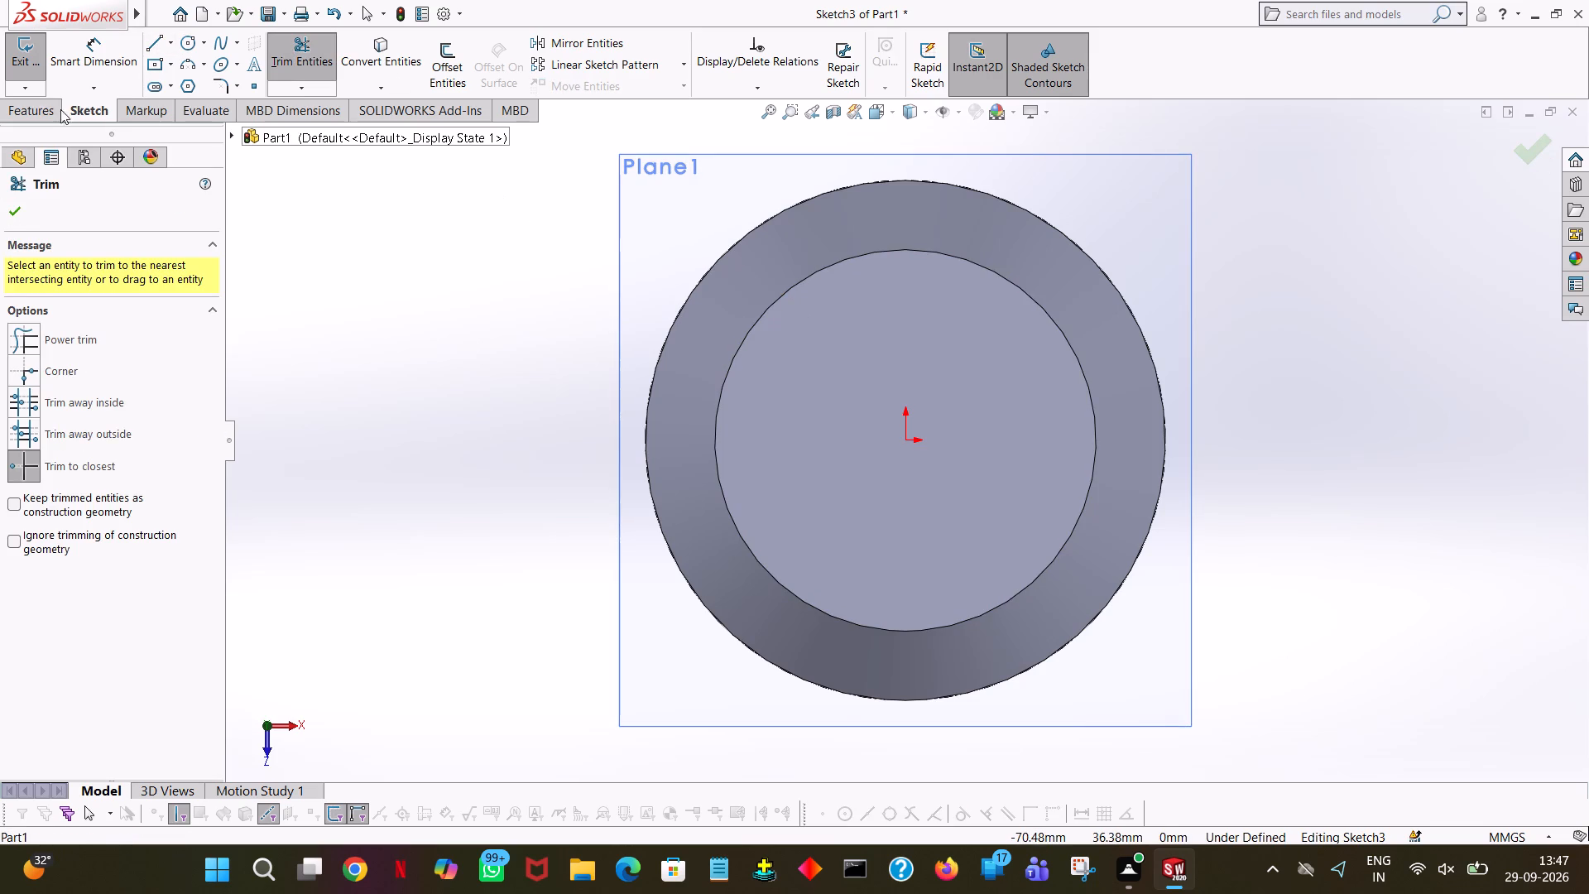
Draw a 5.5 mm vertical line from the top point of the shaft's outer edge towards the origin.
{"action": "left_click", "coordinate": [161, 46]}
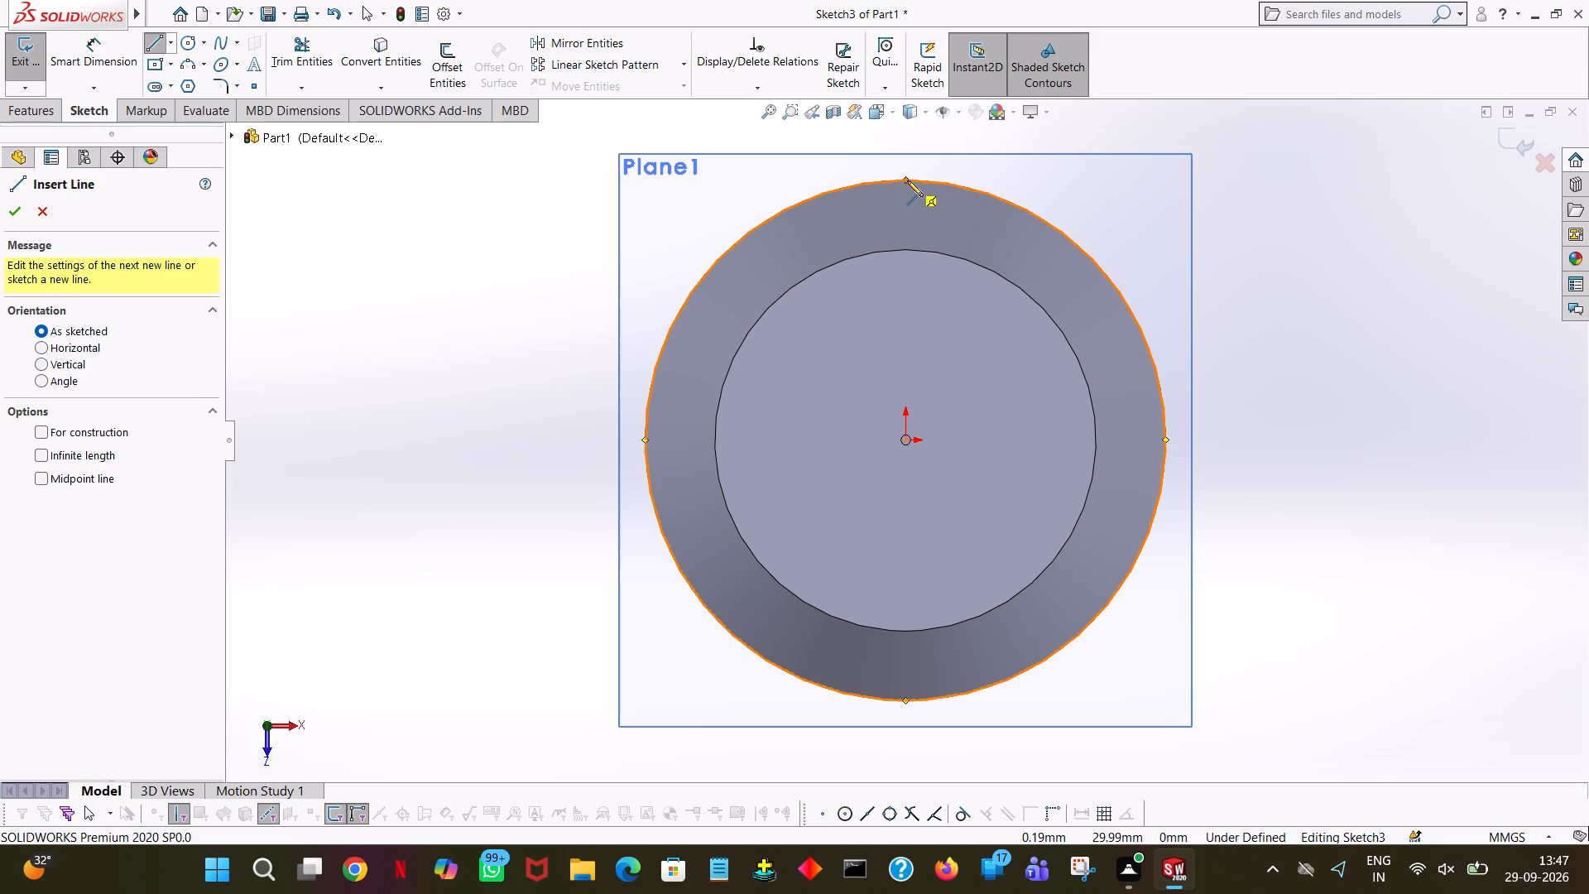
{"action": "left_click", "coordinate": [907, 180]}
{"action": "left_click", "coordinate": [901, 233]}
{"action": "type", "text": "5.5"}
{"action": "key", "text": "Return"}
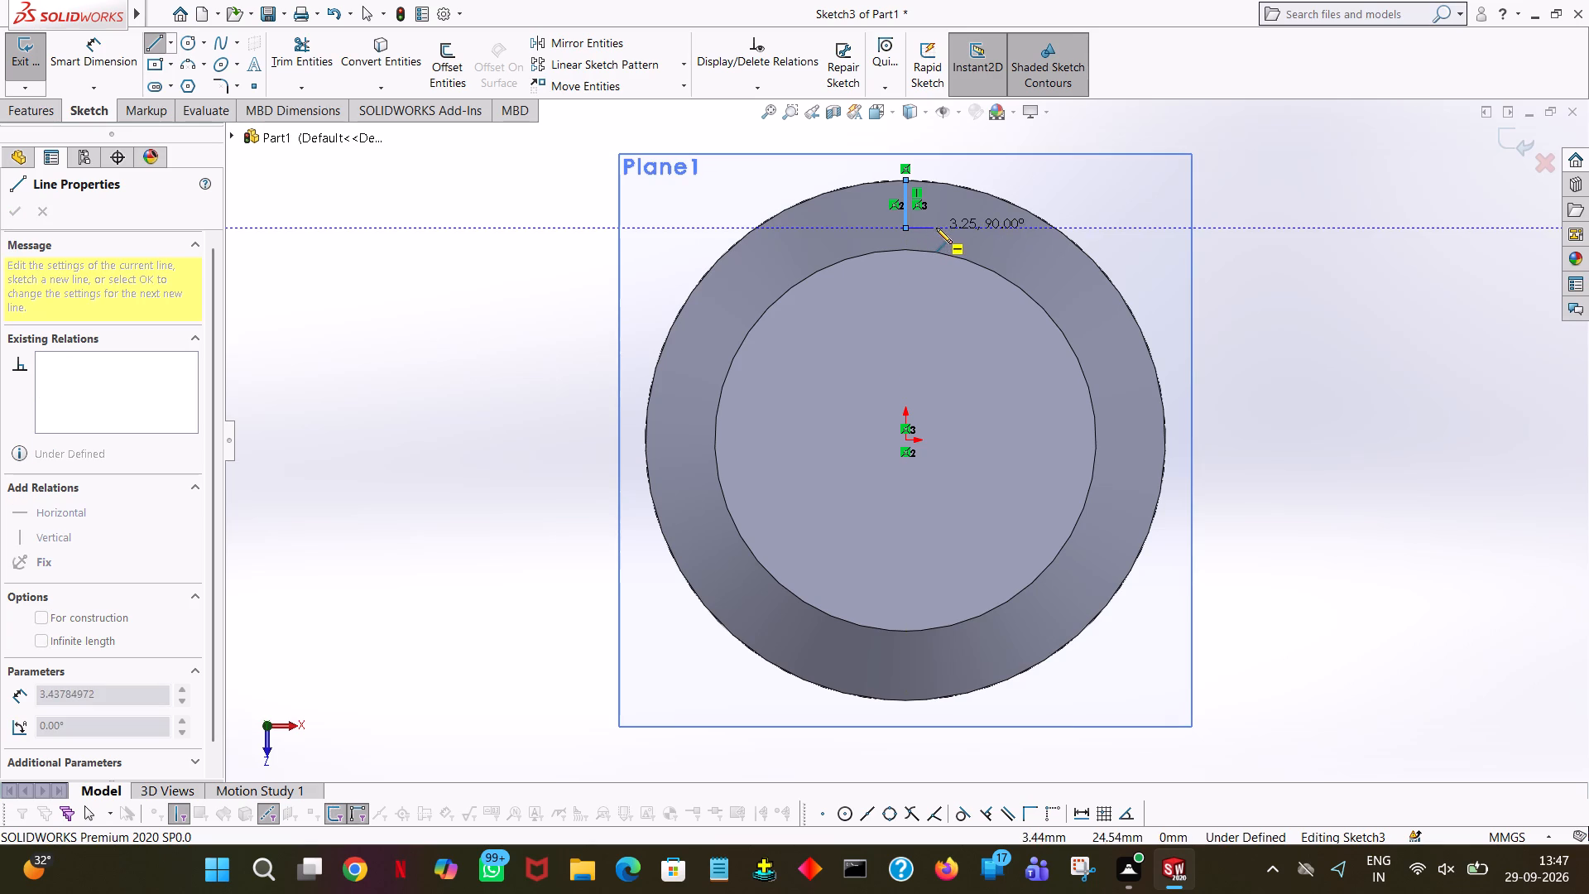
Draw the groove floor as two 2.5 mm horizontal lines, one to each side of the vertical line's lower end.
{"action": "left_click", "coordinate": [936, 228]}
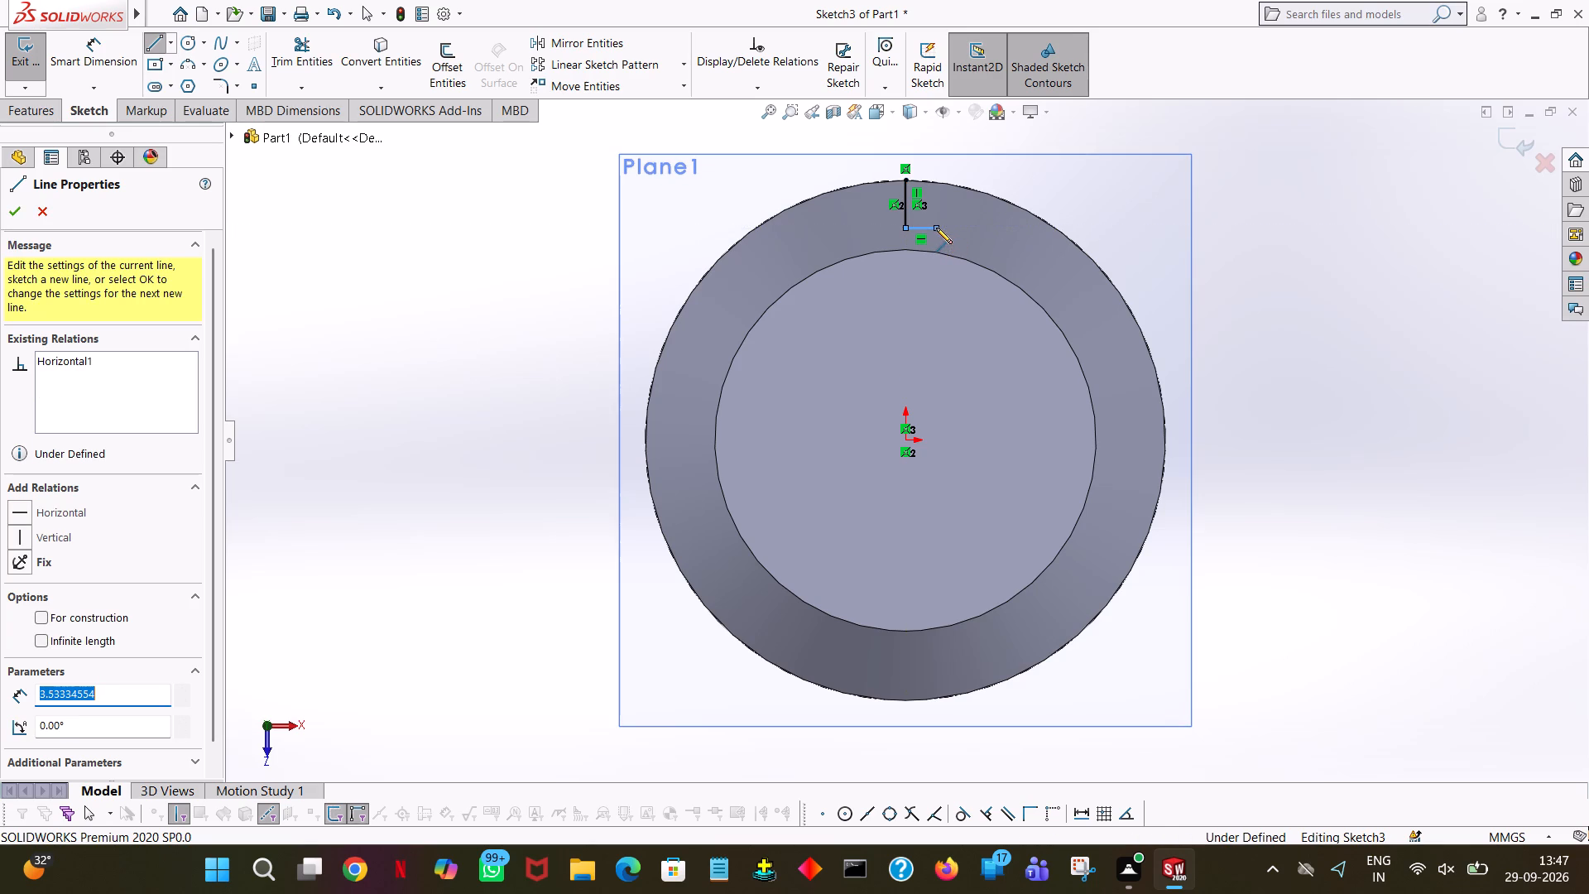
{"action": "type", "text": "2.5"}
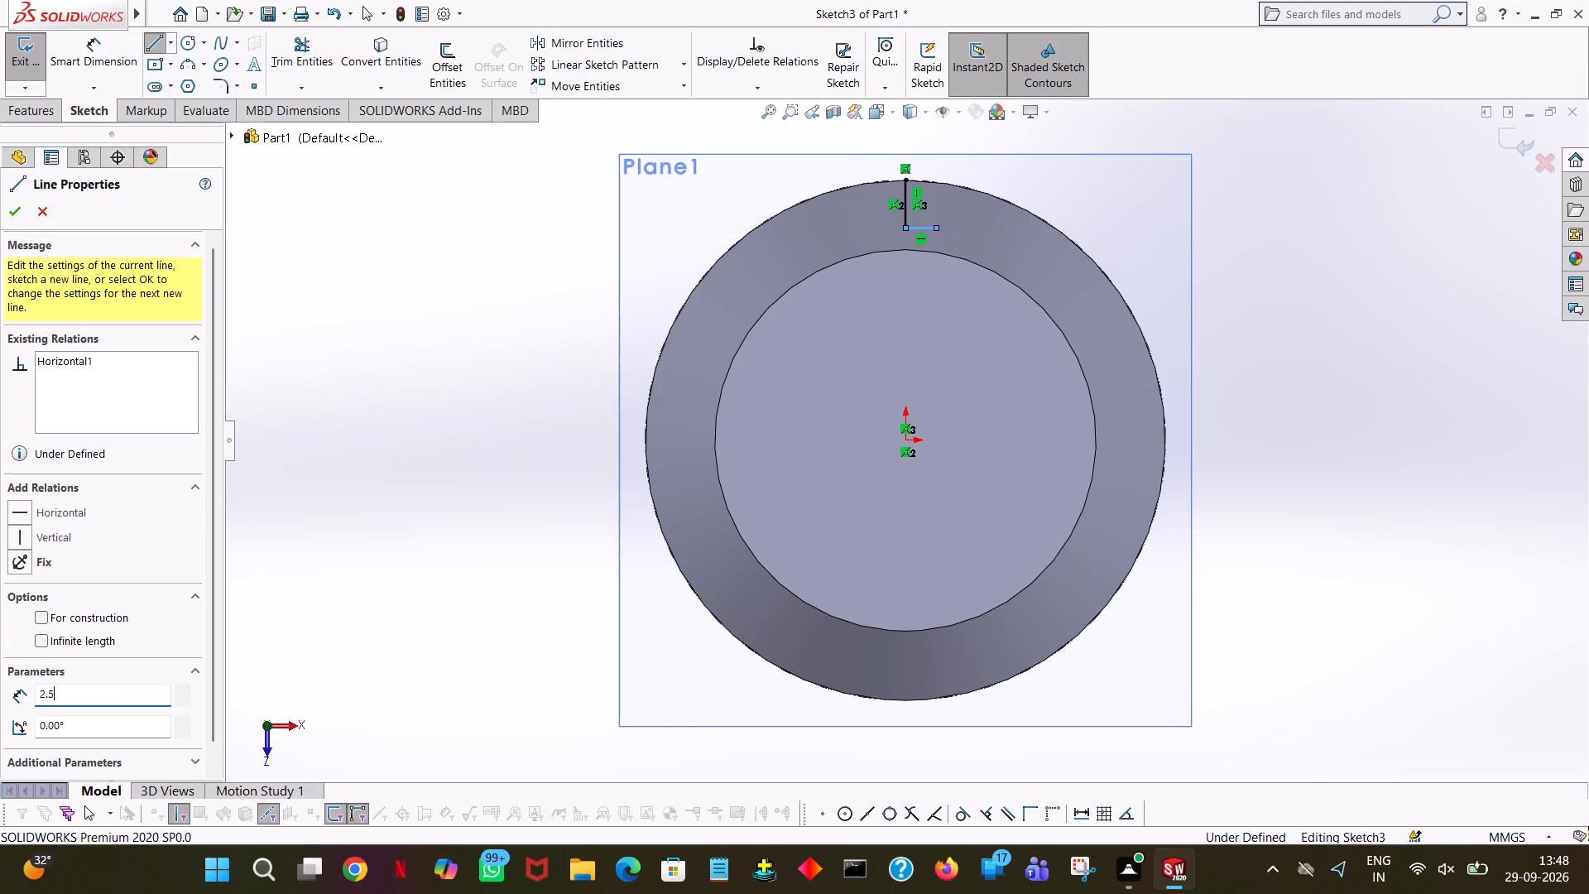
{"action": "key", "text": "Return"}
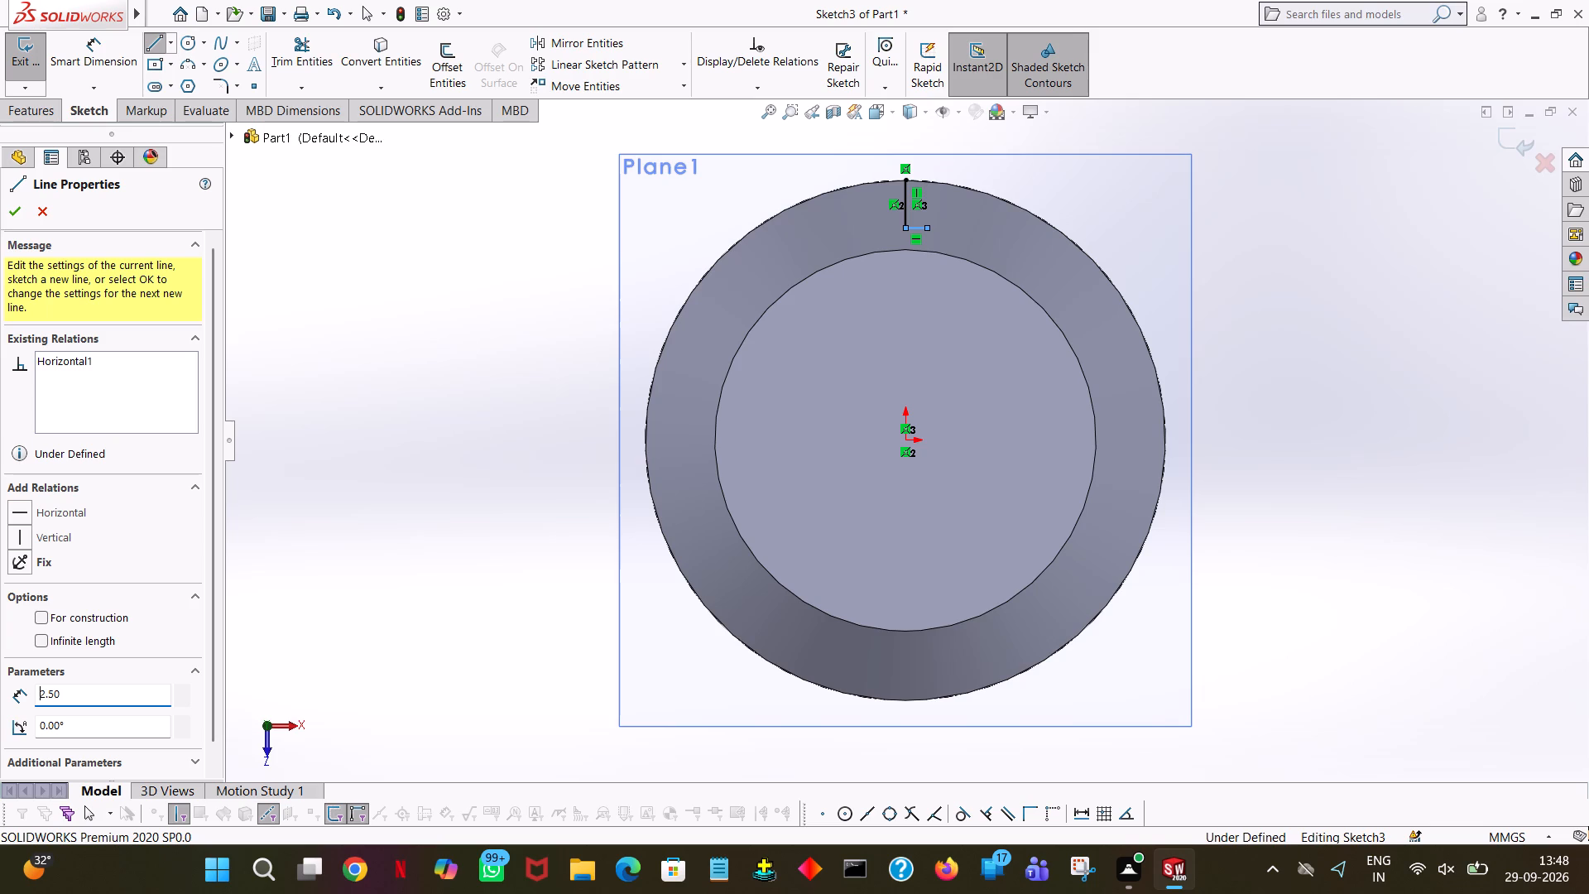
{"action": "right_click", "coordinate": [936, 228]}
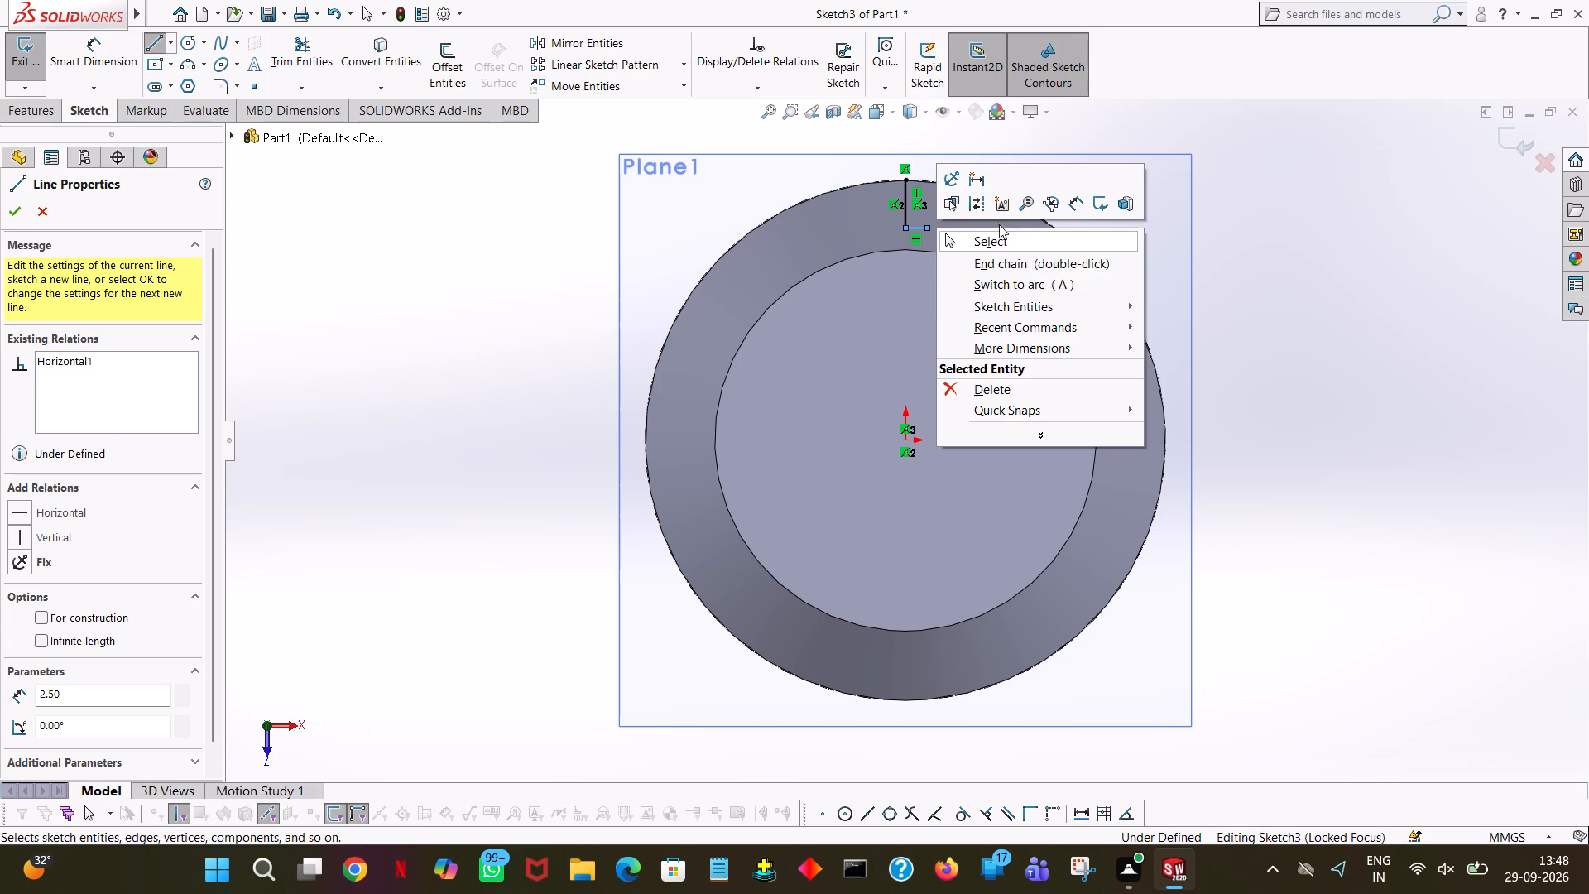
{"action": "left_click", "coordinate": [1003, 240]}
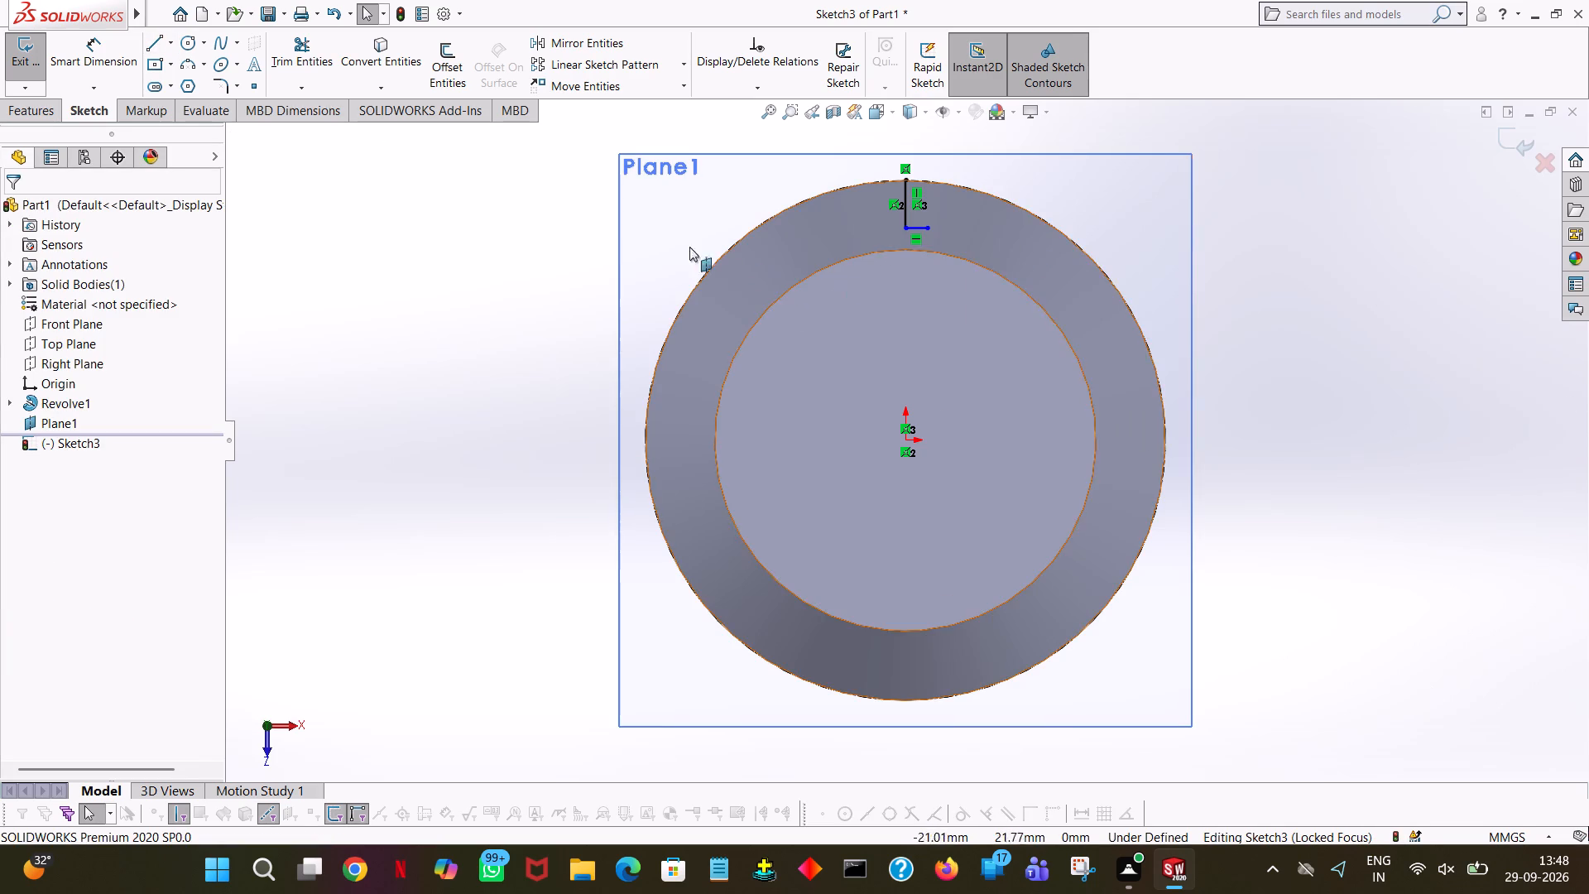
{"action": "left_click", "coordinate": [160, 42]}
{"action": "left_click", "coordinate": [906, 226]}
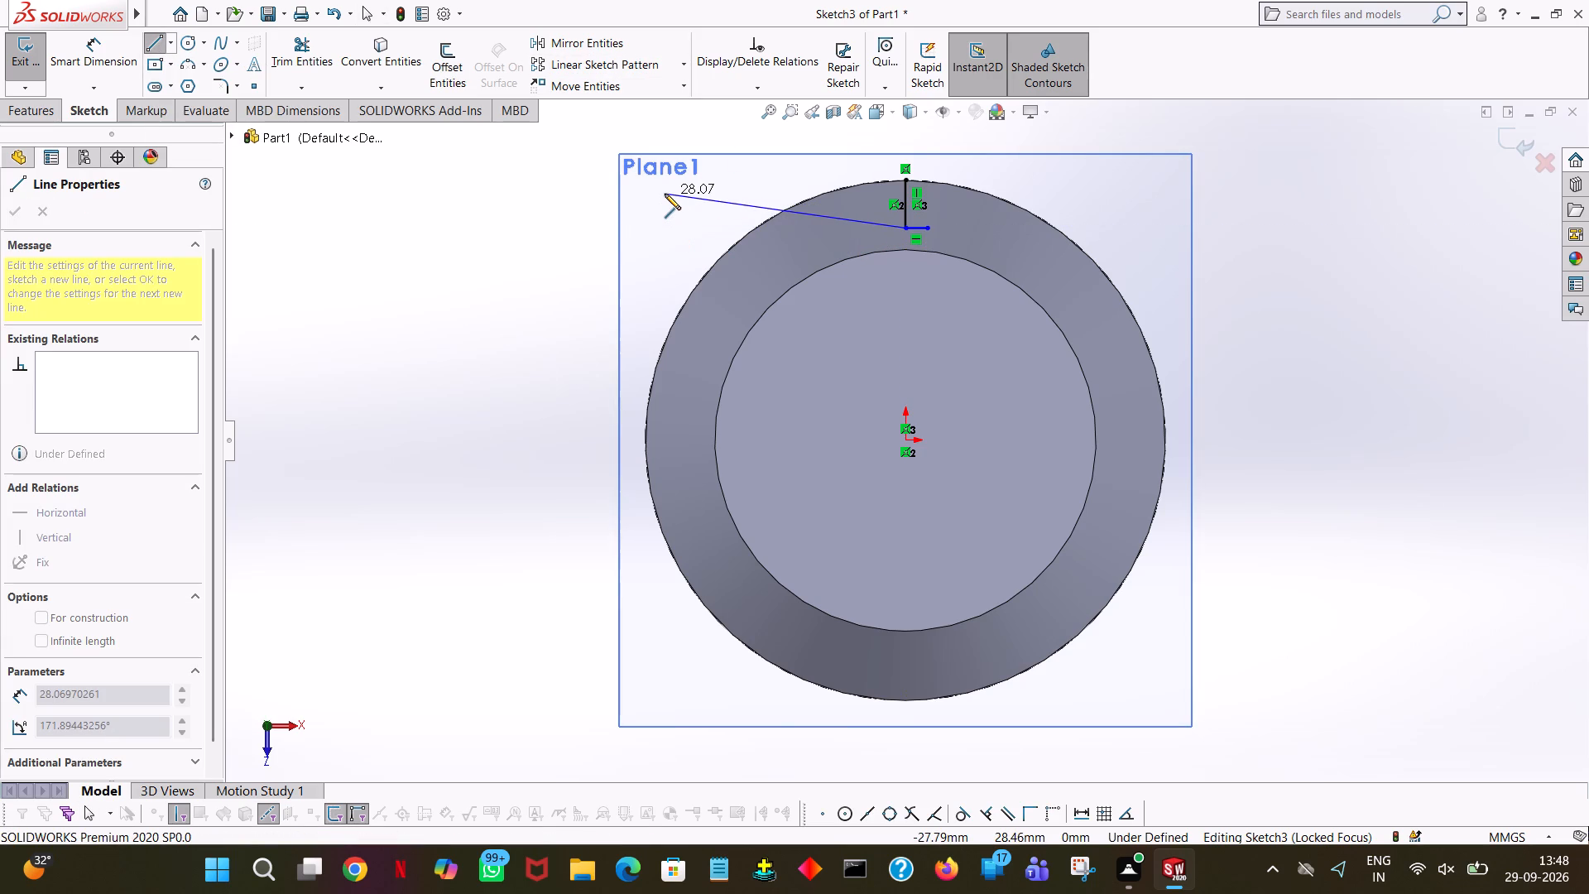
{"action": "left_click", "coordinate": [808, 225]}
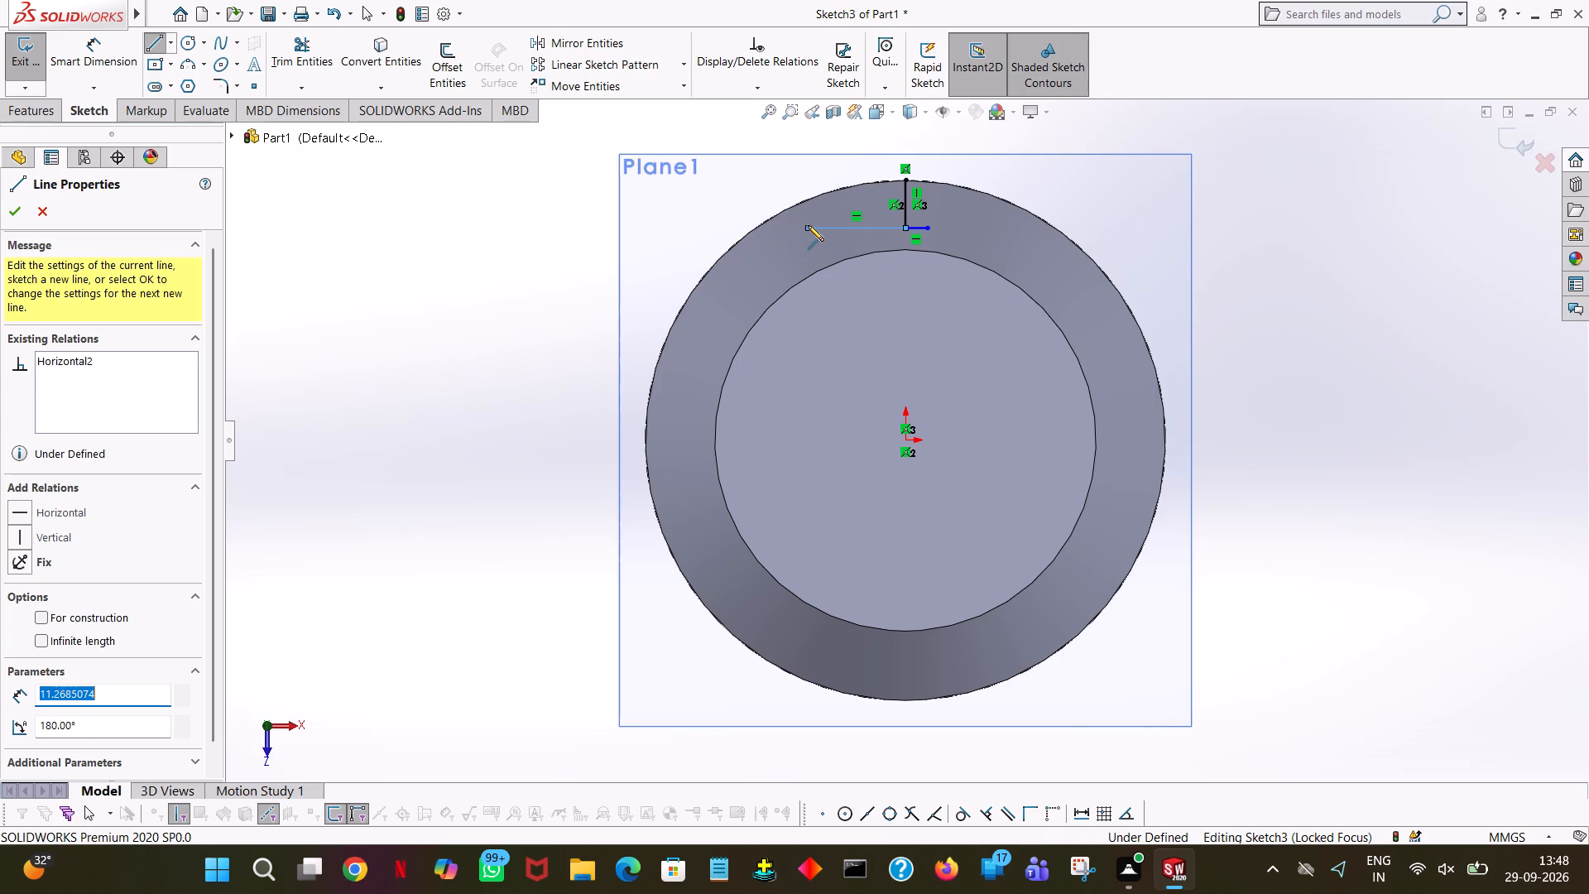
{"action": "type", "text": "2.5"}
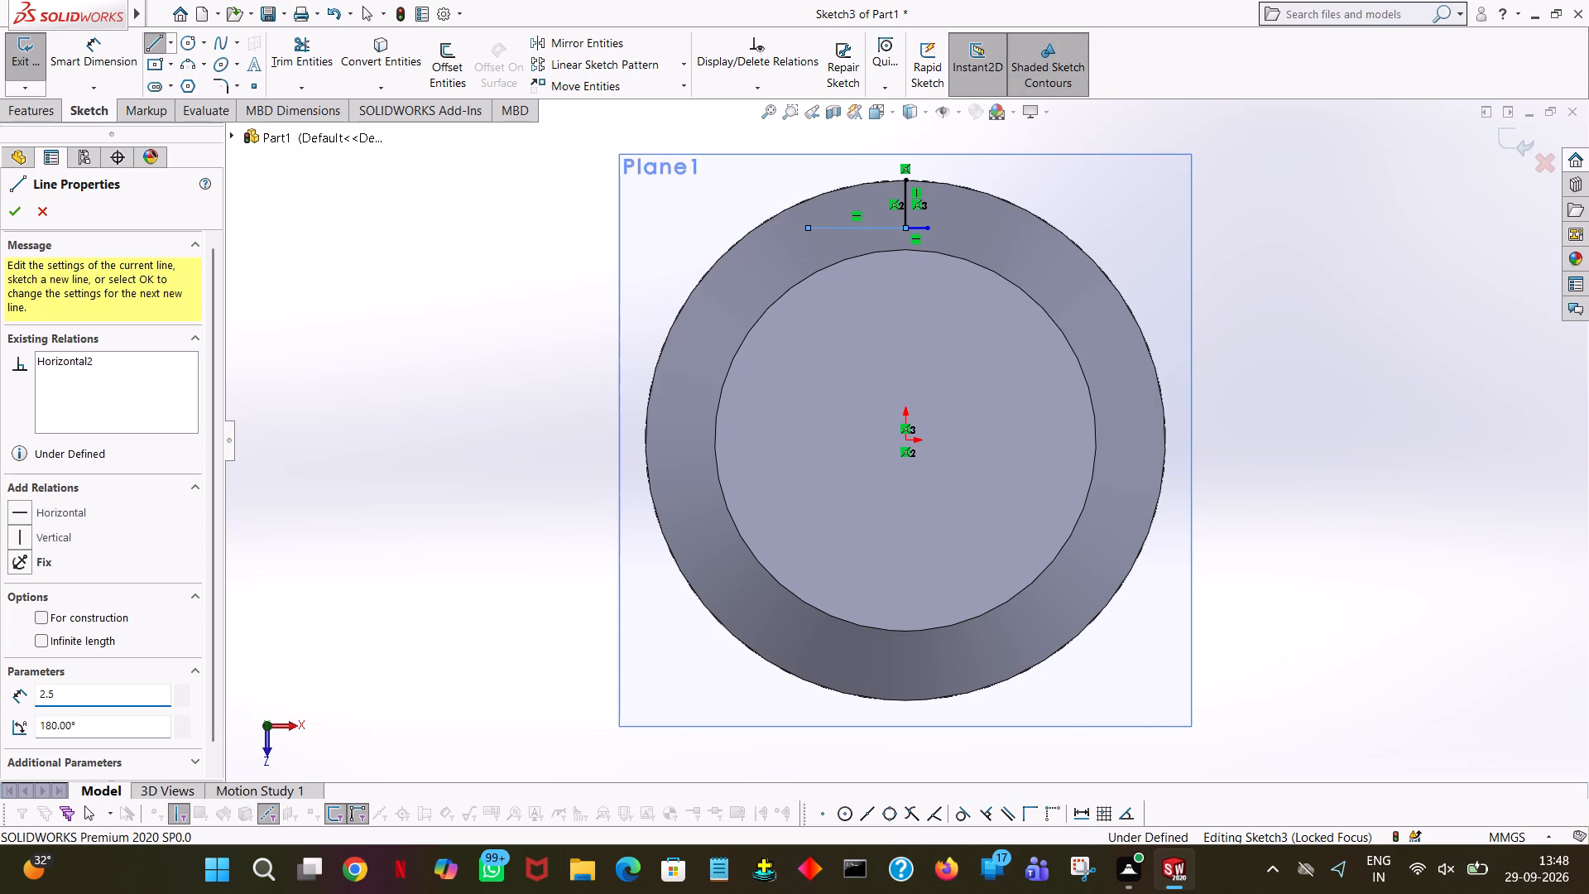
{"action": "key", "text": "Return"}
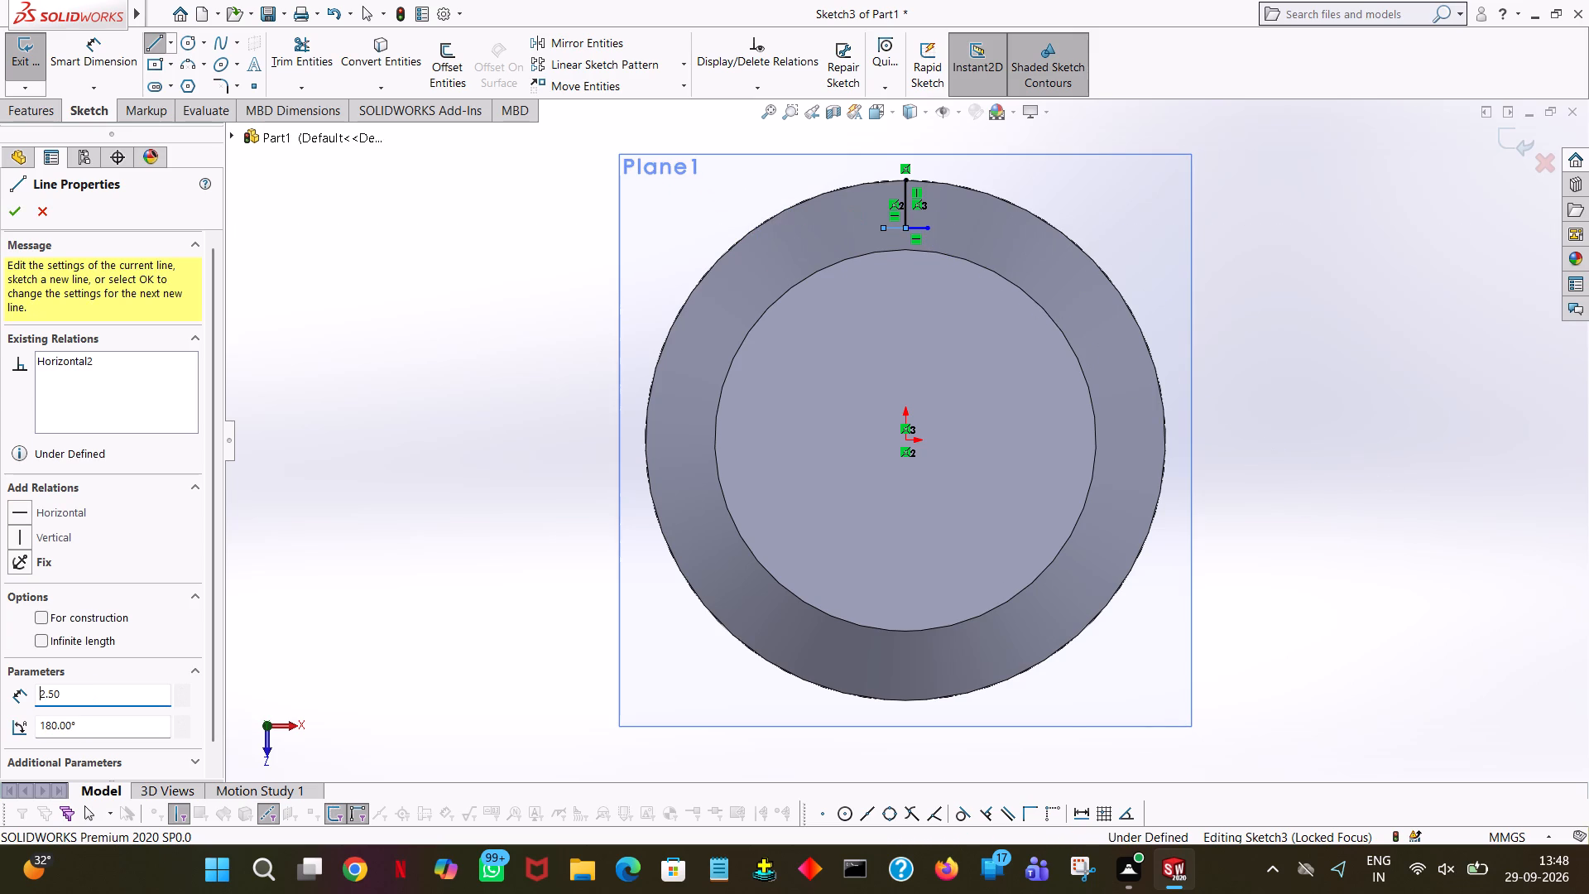
{"action": "right_click", "coordinate": [808, 225]}
{"action": "left_click", "coordinate": [894, 238]}
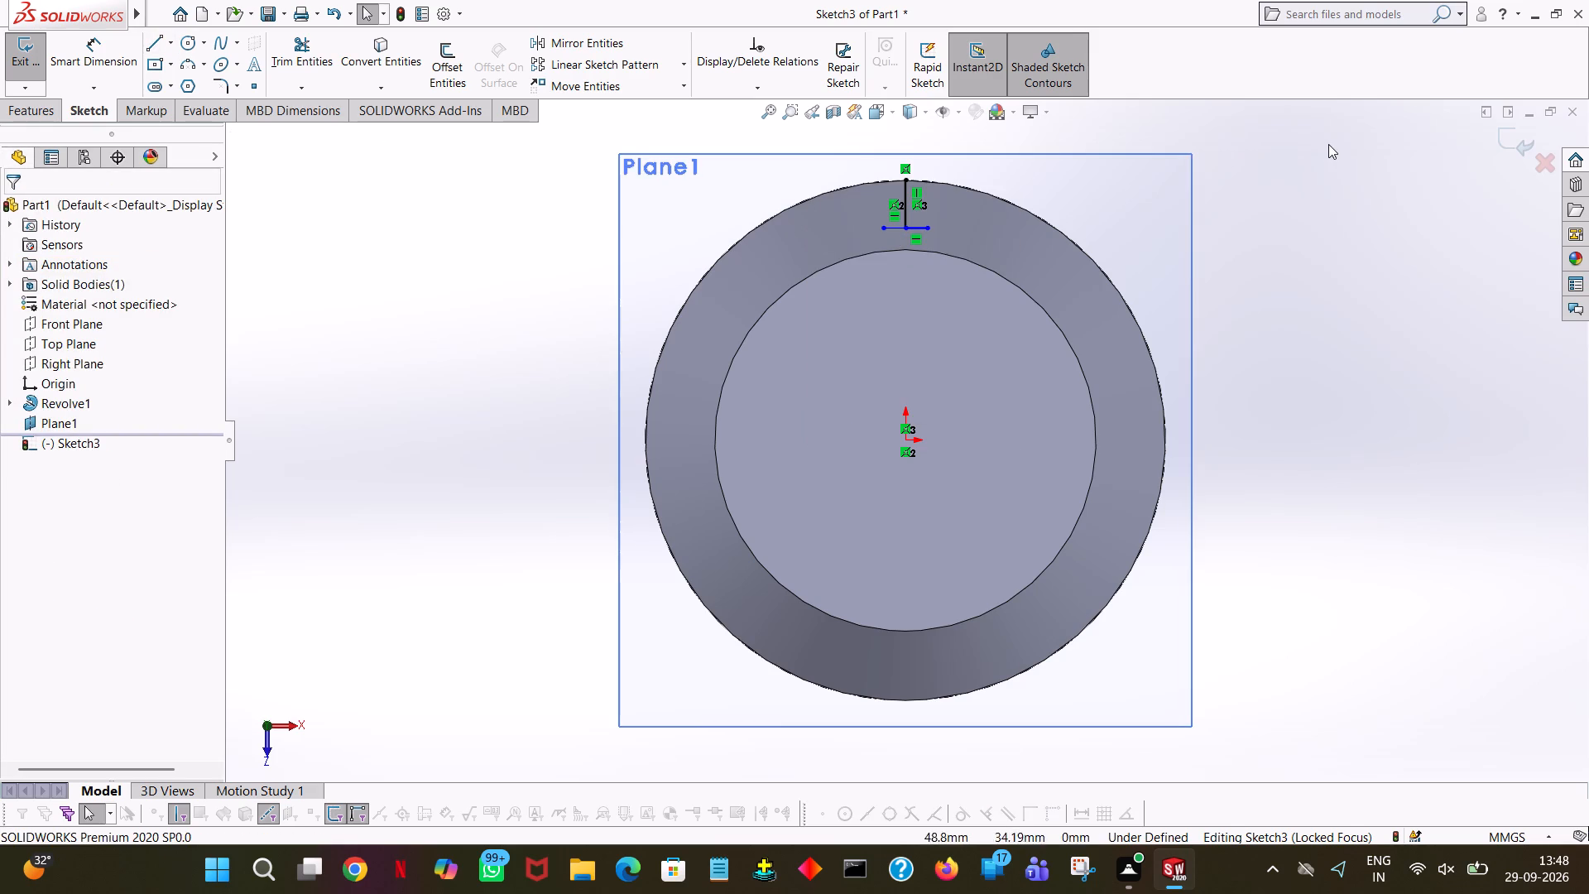
{"action": "left_click", "coordinate": [1328, 144]}
Draw a 4 mm horizontal line from the vertical line's top end towards the right side of the shaft.
{"action": "left_click", "coordinate": [158, 40]}
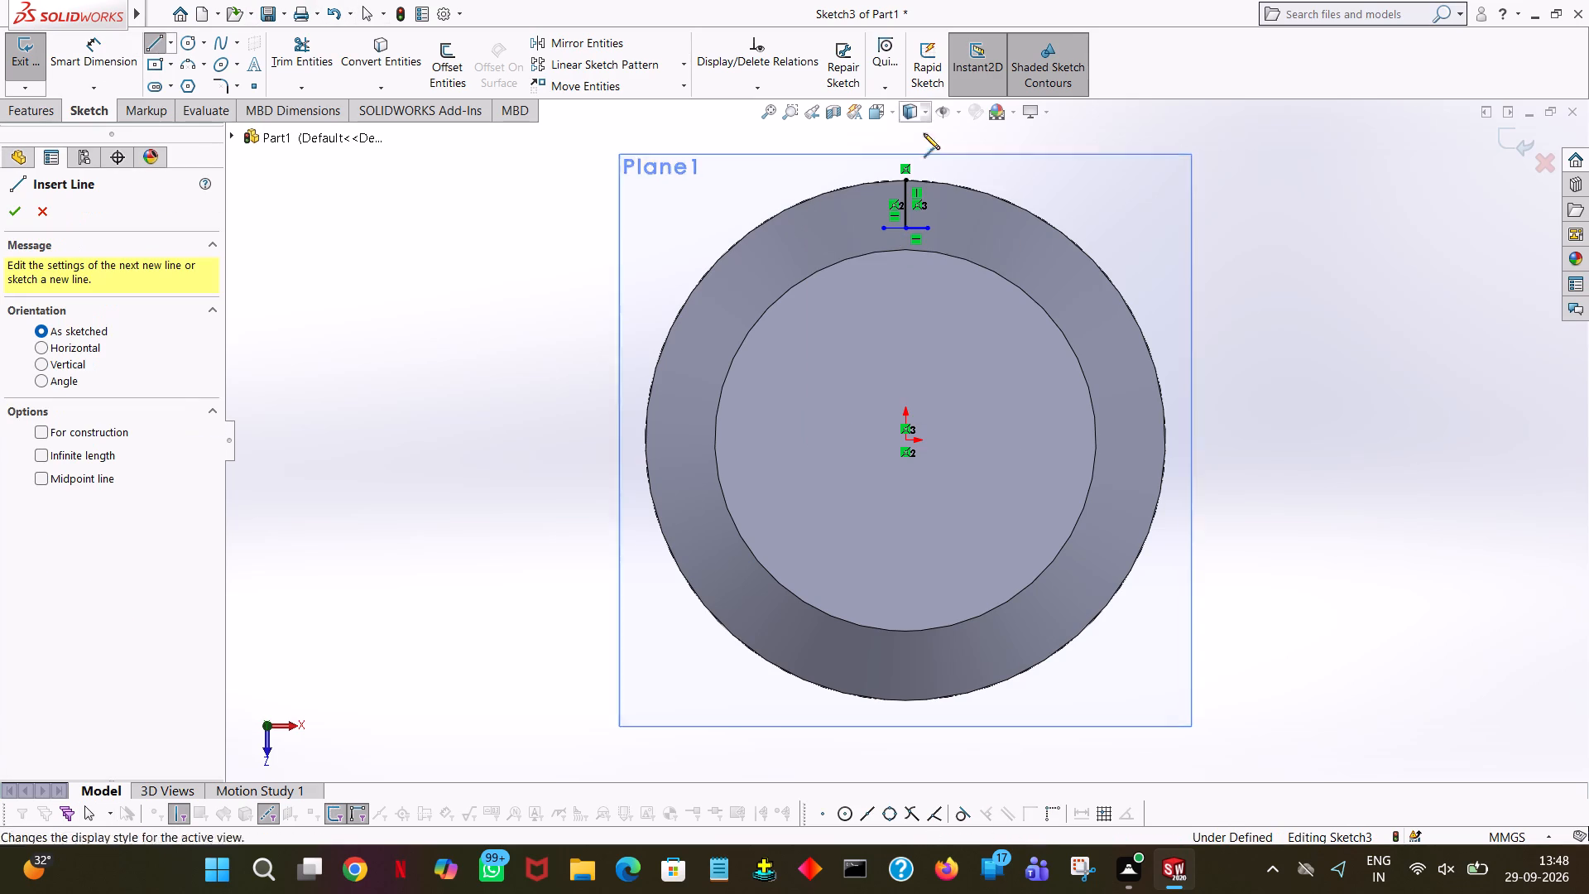
{"action": "left_click", "coordinate": [904, 178]}
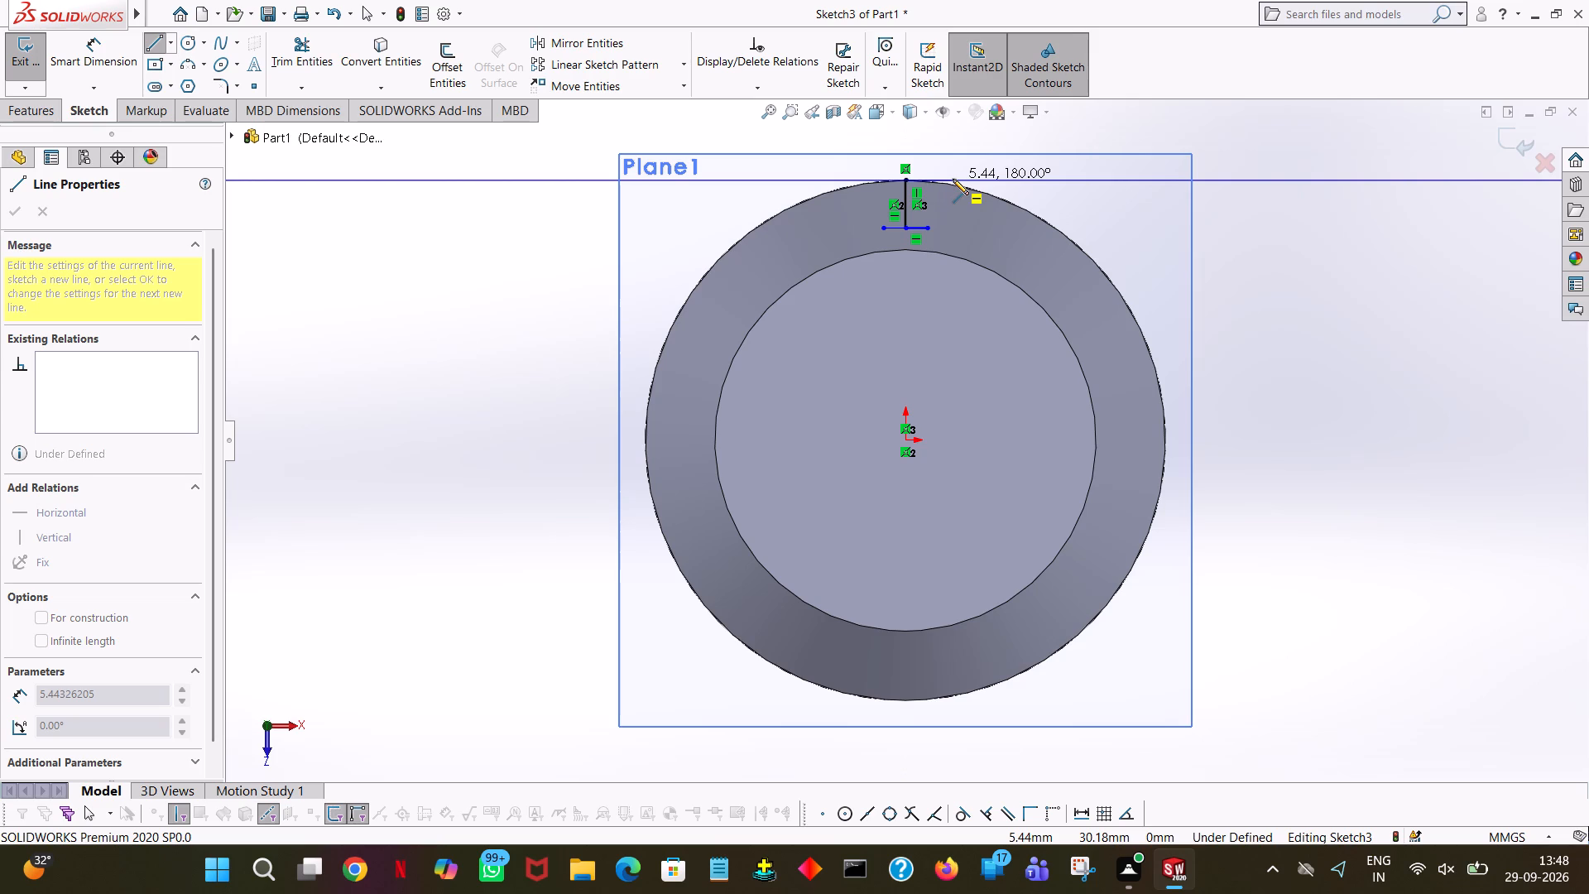
{"action": "left_click", "coordinate": [953, 179]}
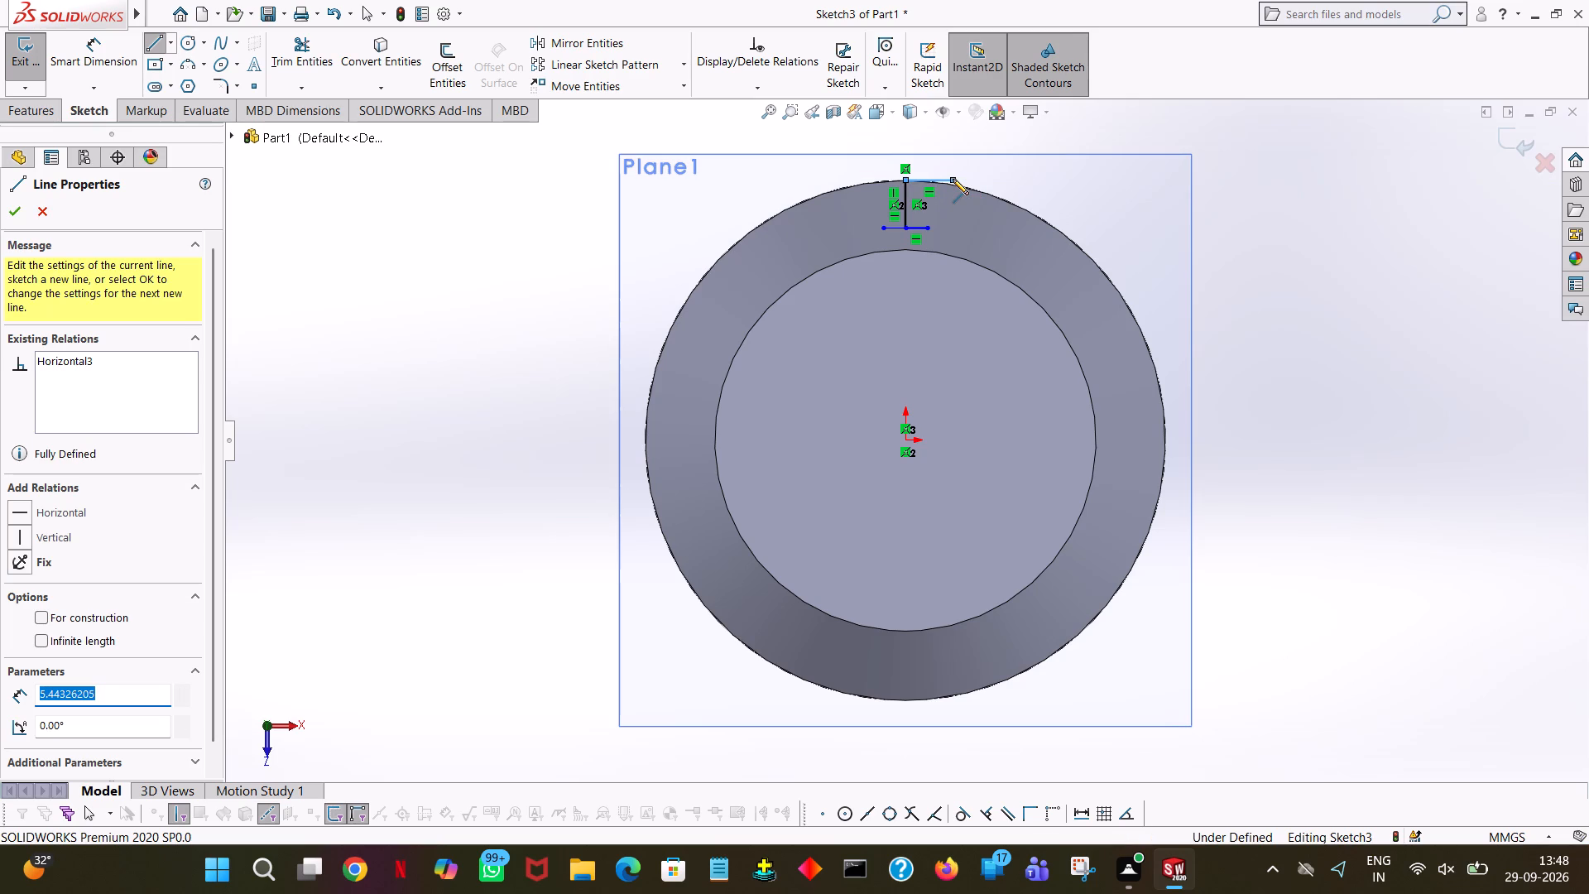
{"action": "key", "text": "4"}
{"action": "key", "text": "Return"}
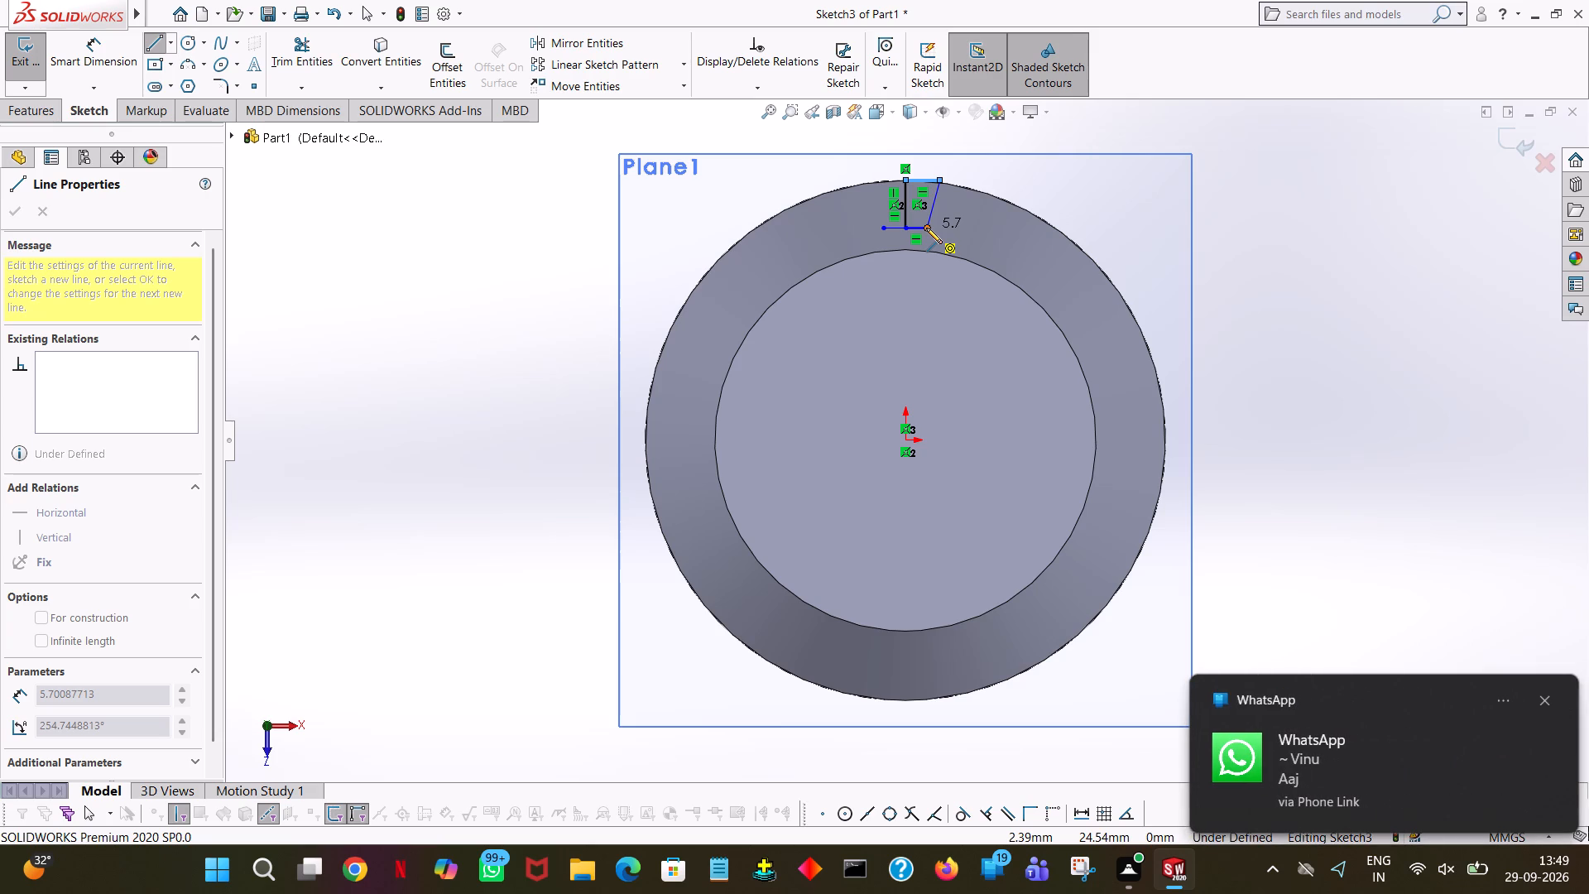
{"action": "right_click", "coordinate": [926, 228]}
{"action": "left_click", "coordinate": [973, 250]}
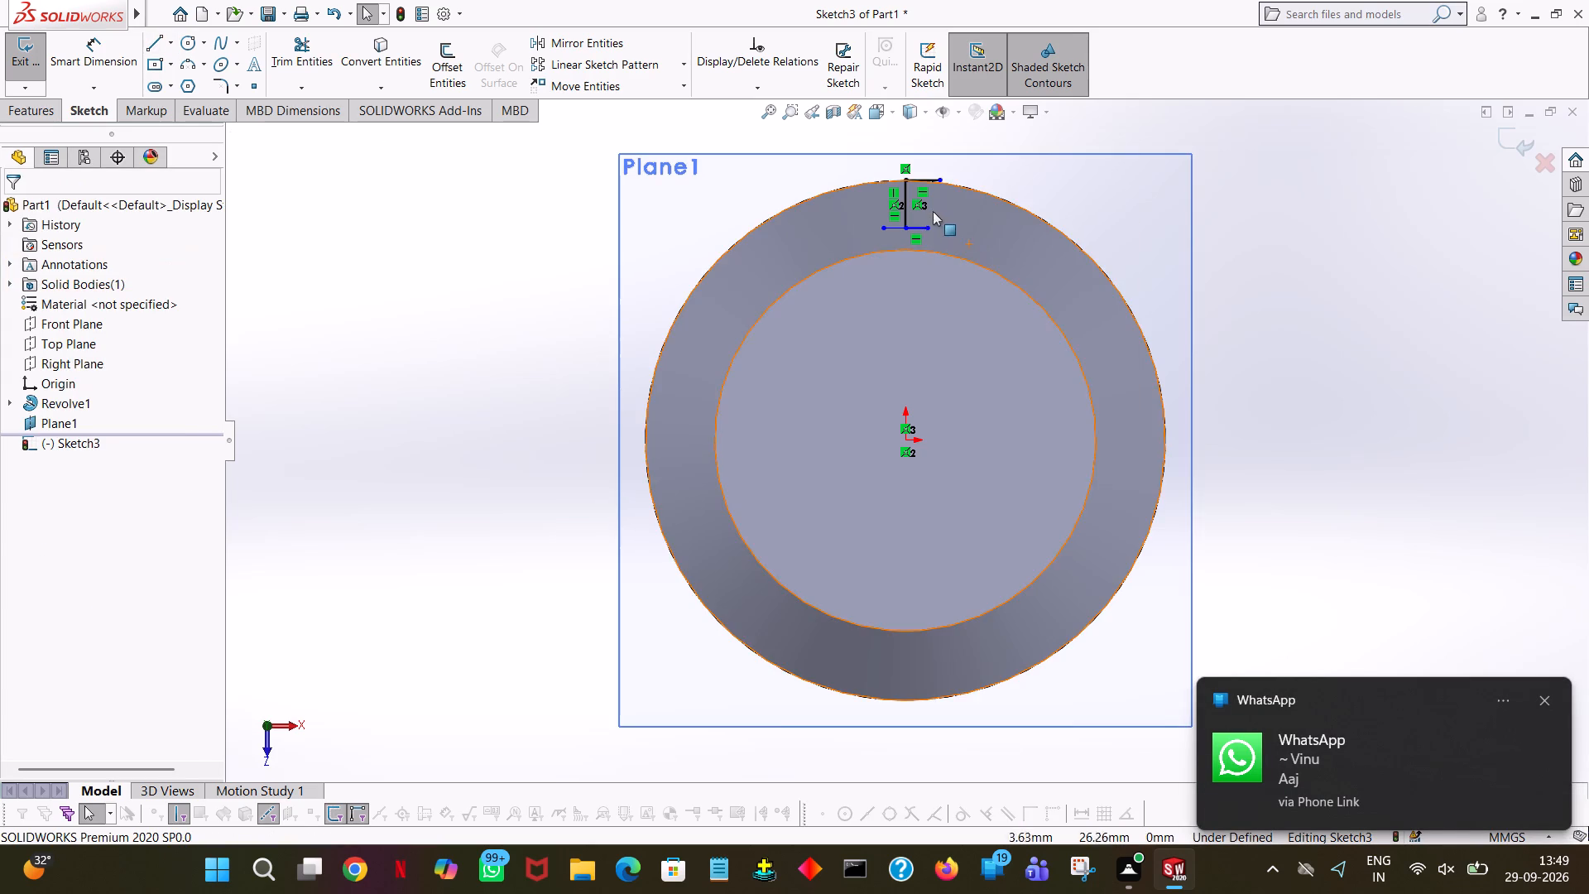
Draw the groove's right flank as a 45° line about 6.56 mm long from the floor's right end to the shaft's outer edge.
{"action": "left_click", "coordinate": [146, 42]}
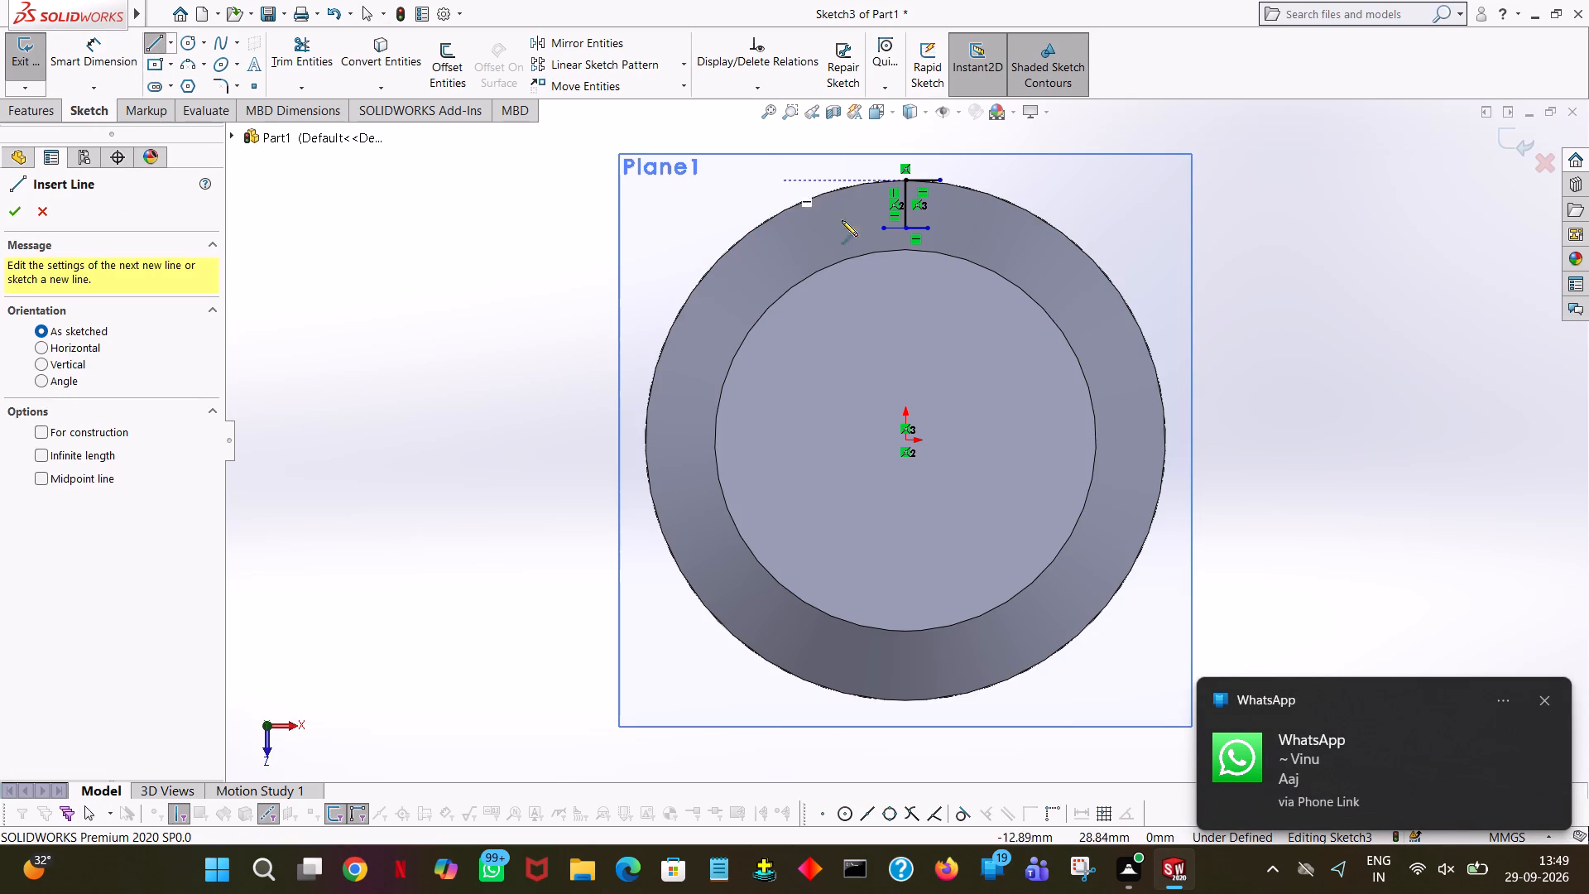
{"action": "left_click", "coordinate": [924, 228]}
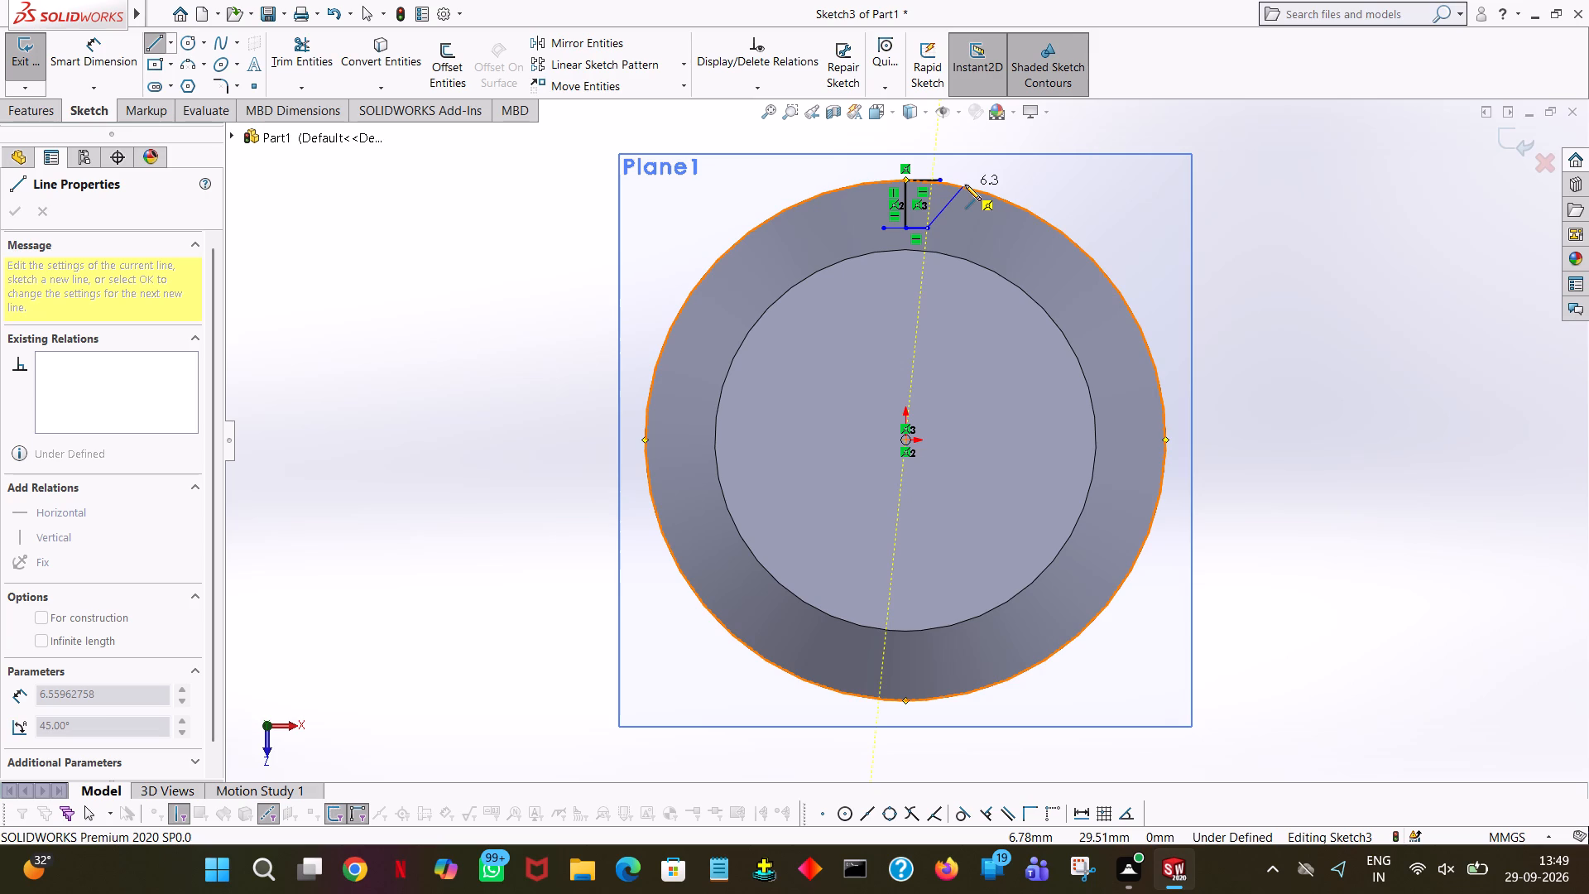
{"action": "left_click", "coordinate": [965, 185]}
{"action": "right_click", "coordinate": [965, 185]}
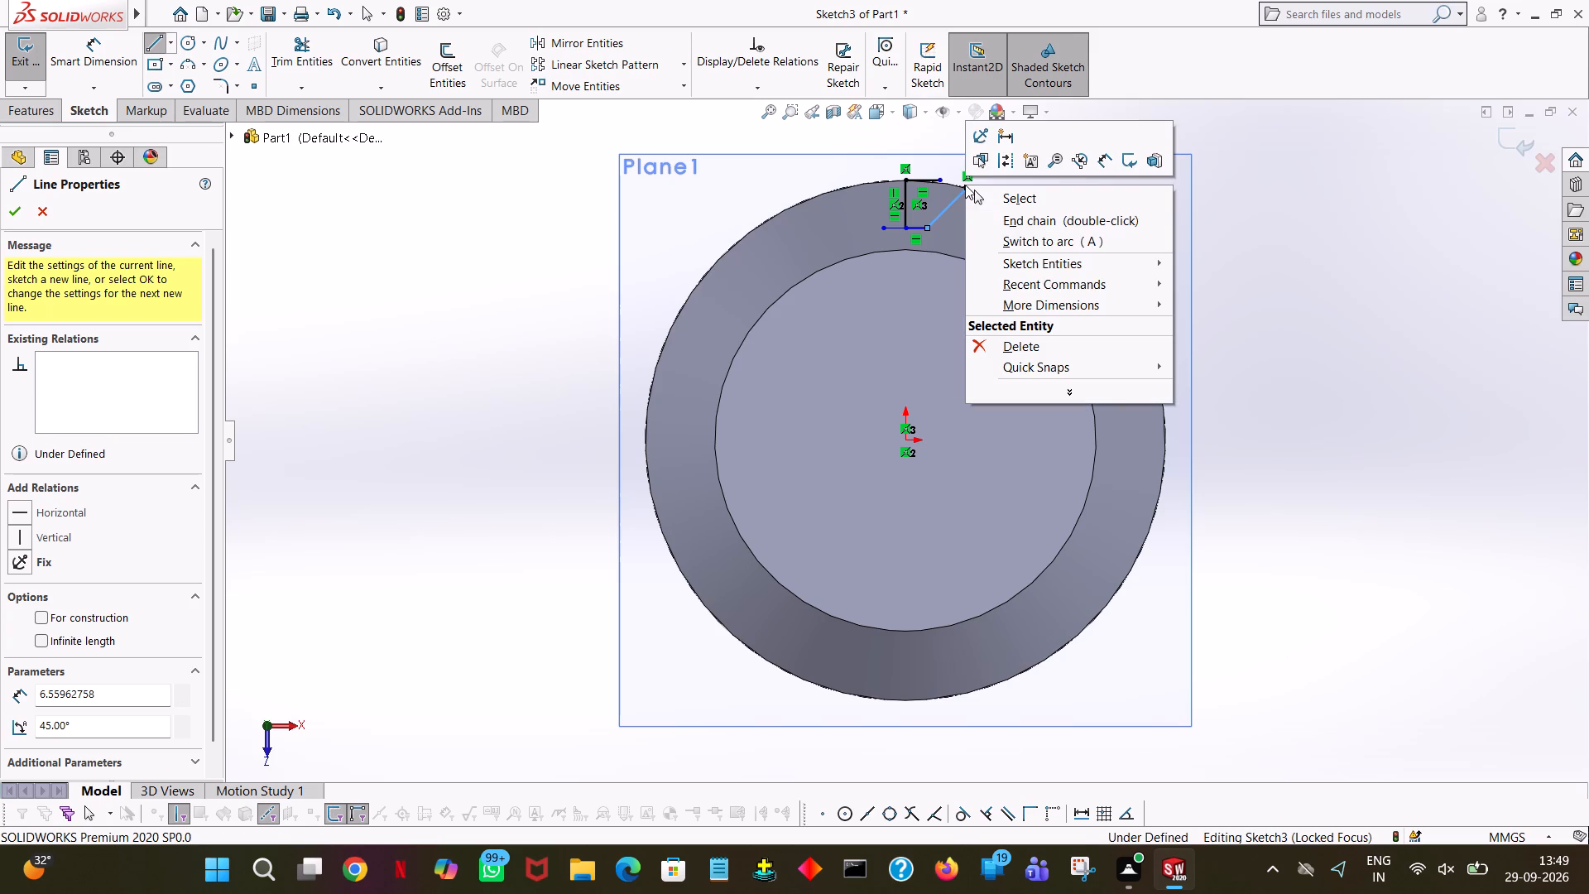
{"action": "left_click", "coordinate": [1001, 203]}
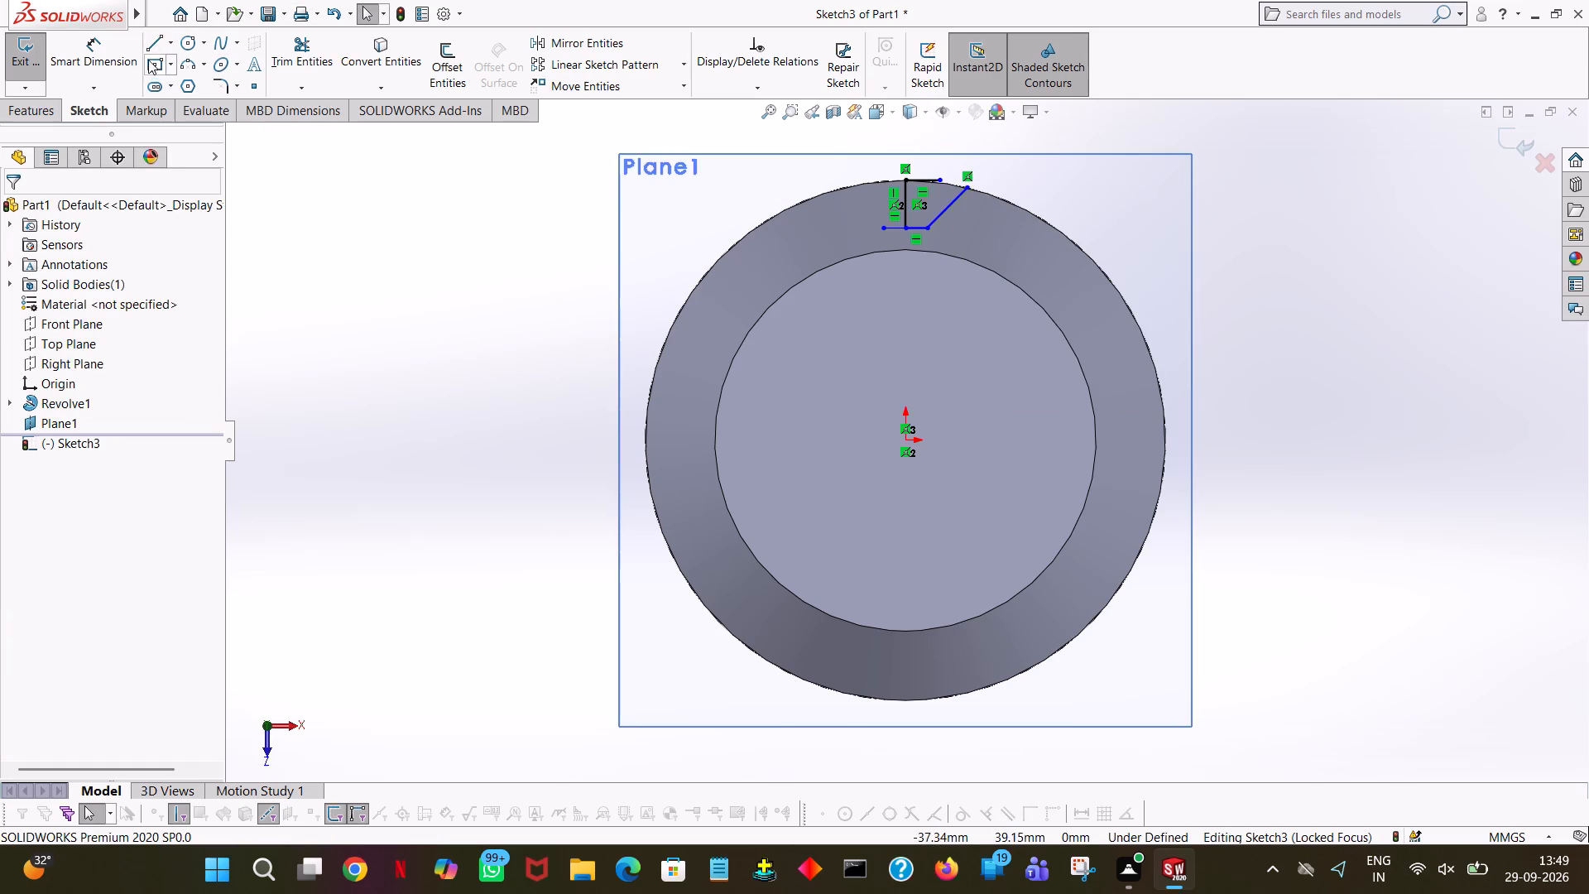
Draw the groove's left flank as a 135° line about 6.56 mm long from the floor's left end to the outer edge.
{"action": "left_click", "coordinate": [153, 39]}
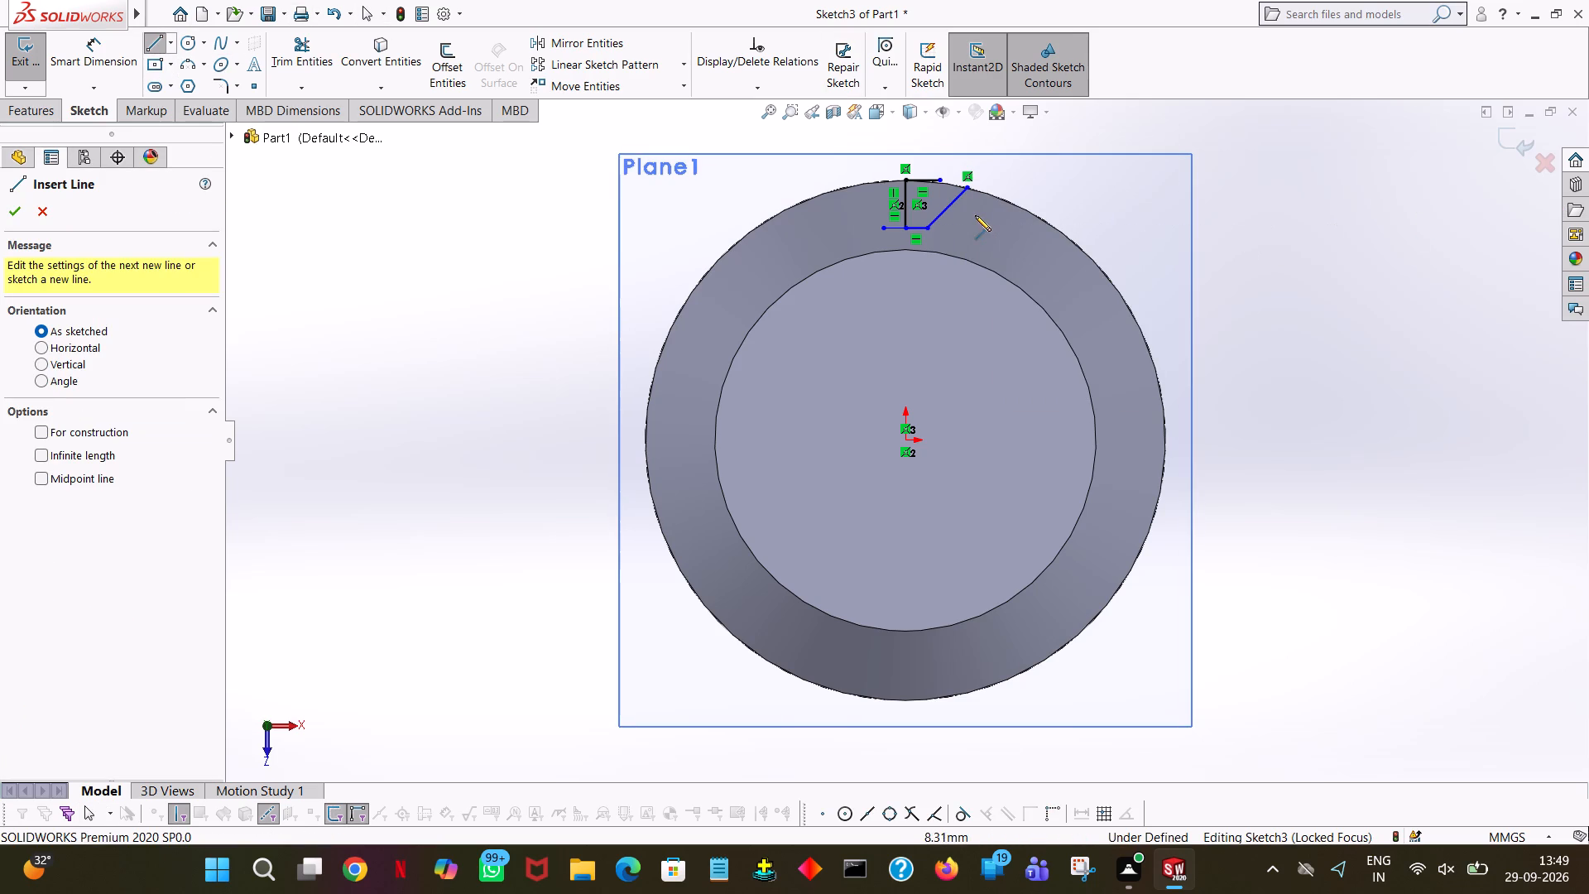
{"action": "scroll", "coordinate": [1061, 212], "scroll_direction": "down", "scroll_amount": 5, "text": "ctrl"}
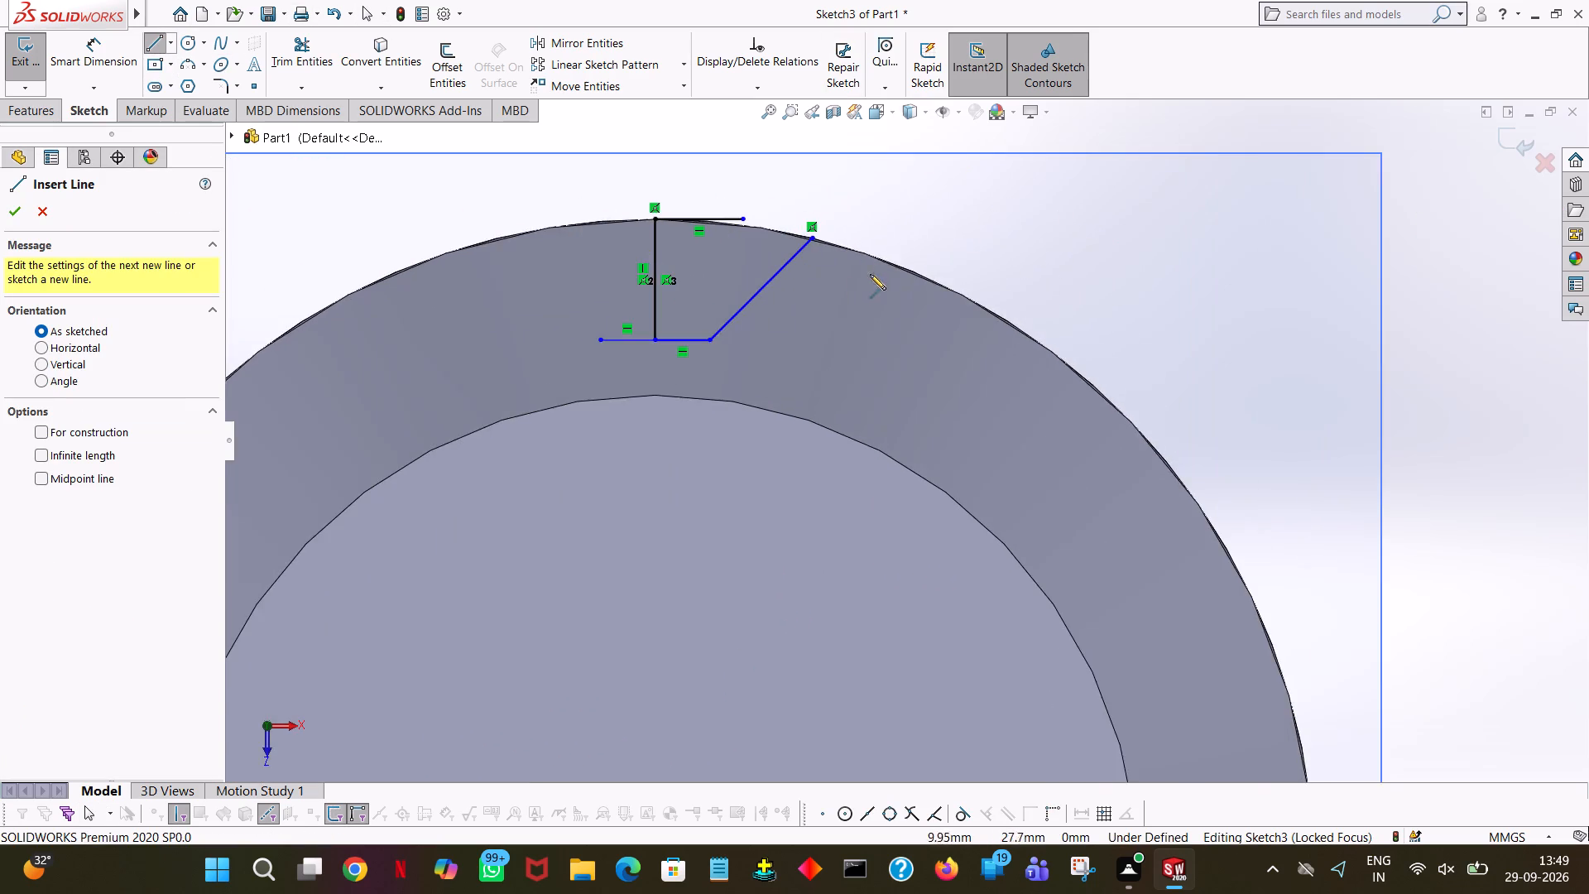
{"action": "scroll", "coordinate": [821, 291], "scroll_direction": "up", "scroll_amount": 3, "text": "ctrl"}
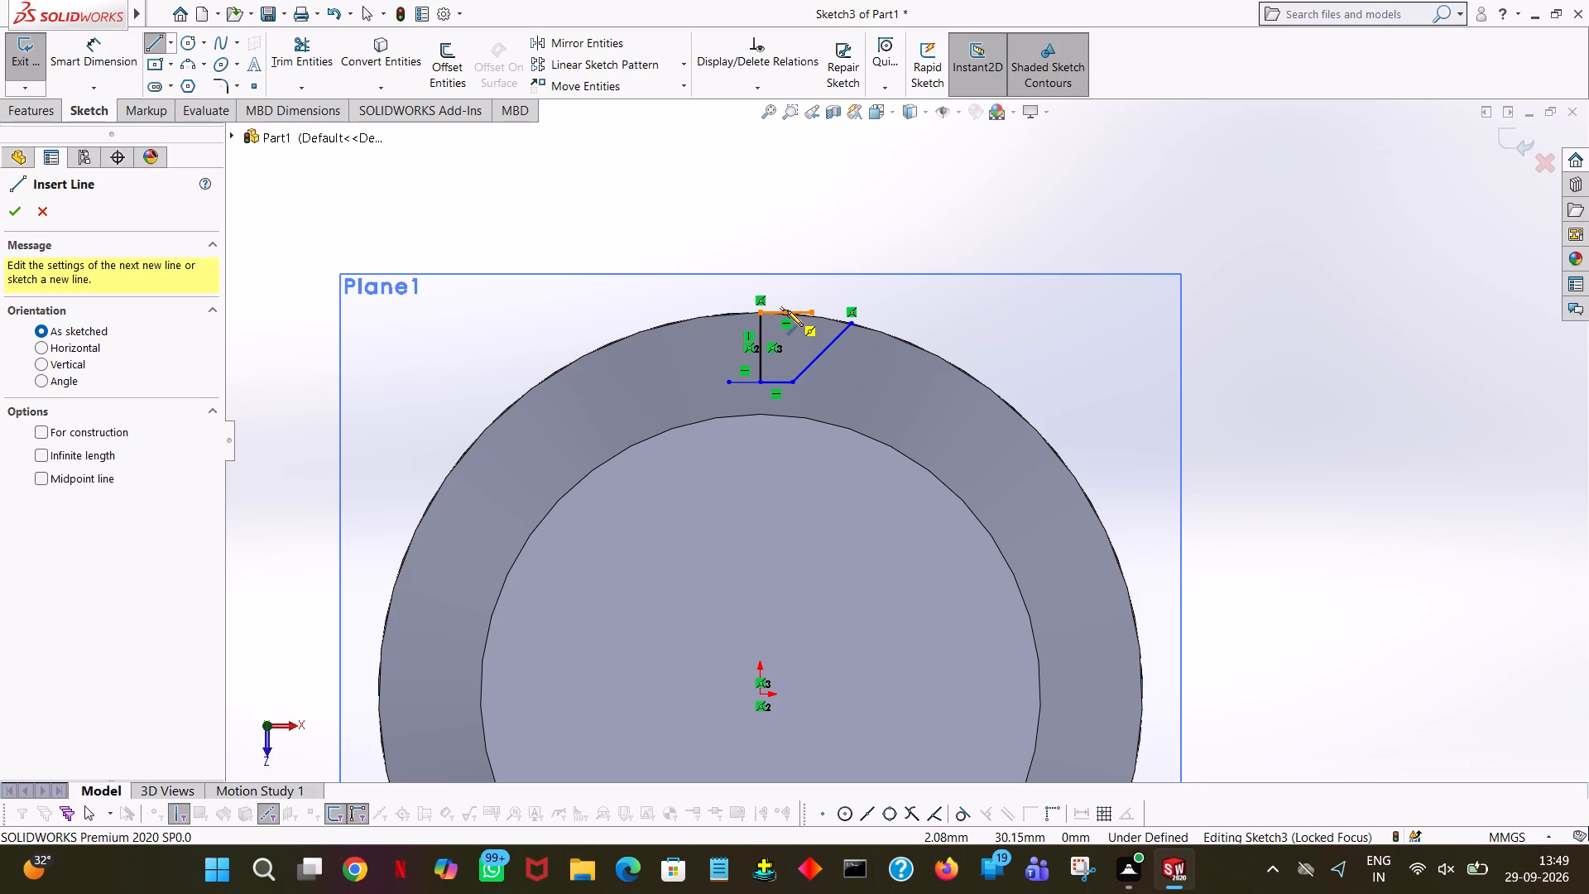
{"action": "left_click", "coordinate": [730, 382]}
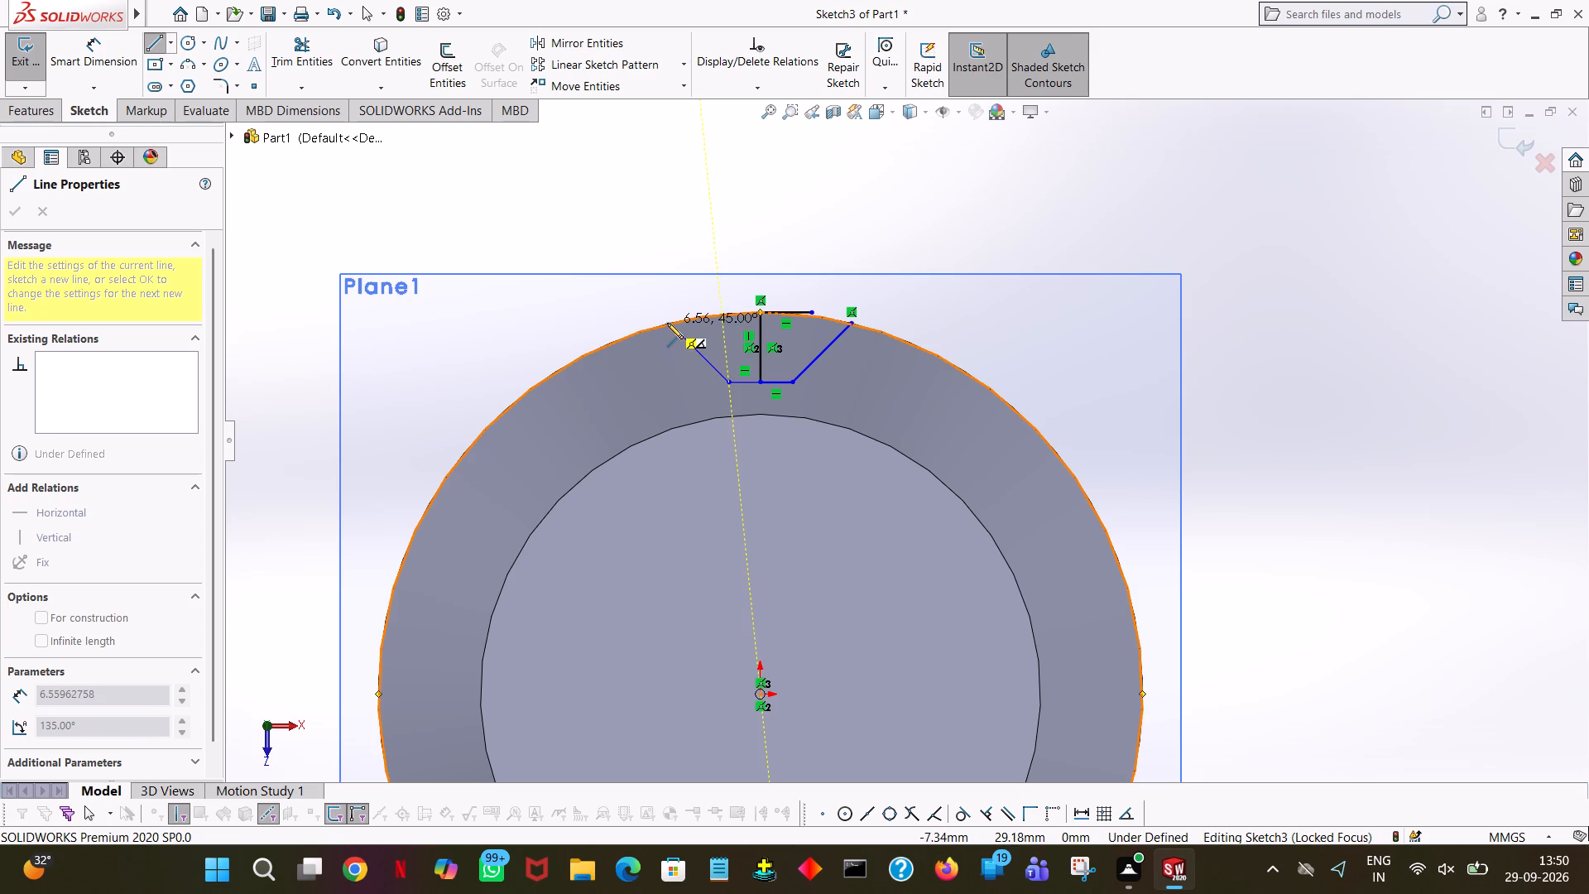
{"action": "left_click", "coordinate": [667, 323]}
{"action": "right_click", "coordinate": [667, 323]}
{"action": "left_click", "coordinate": [698, 333]}
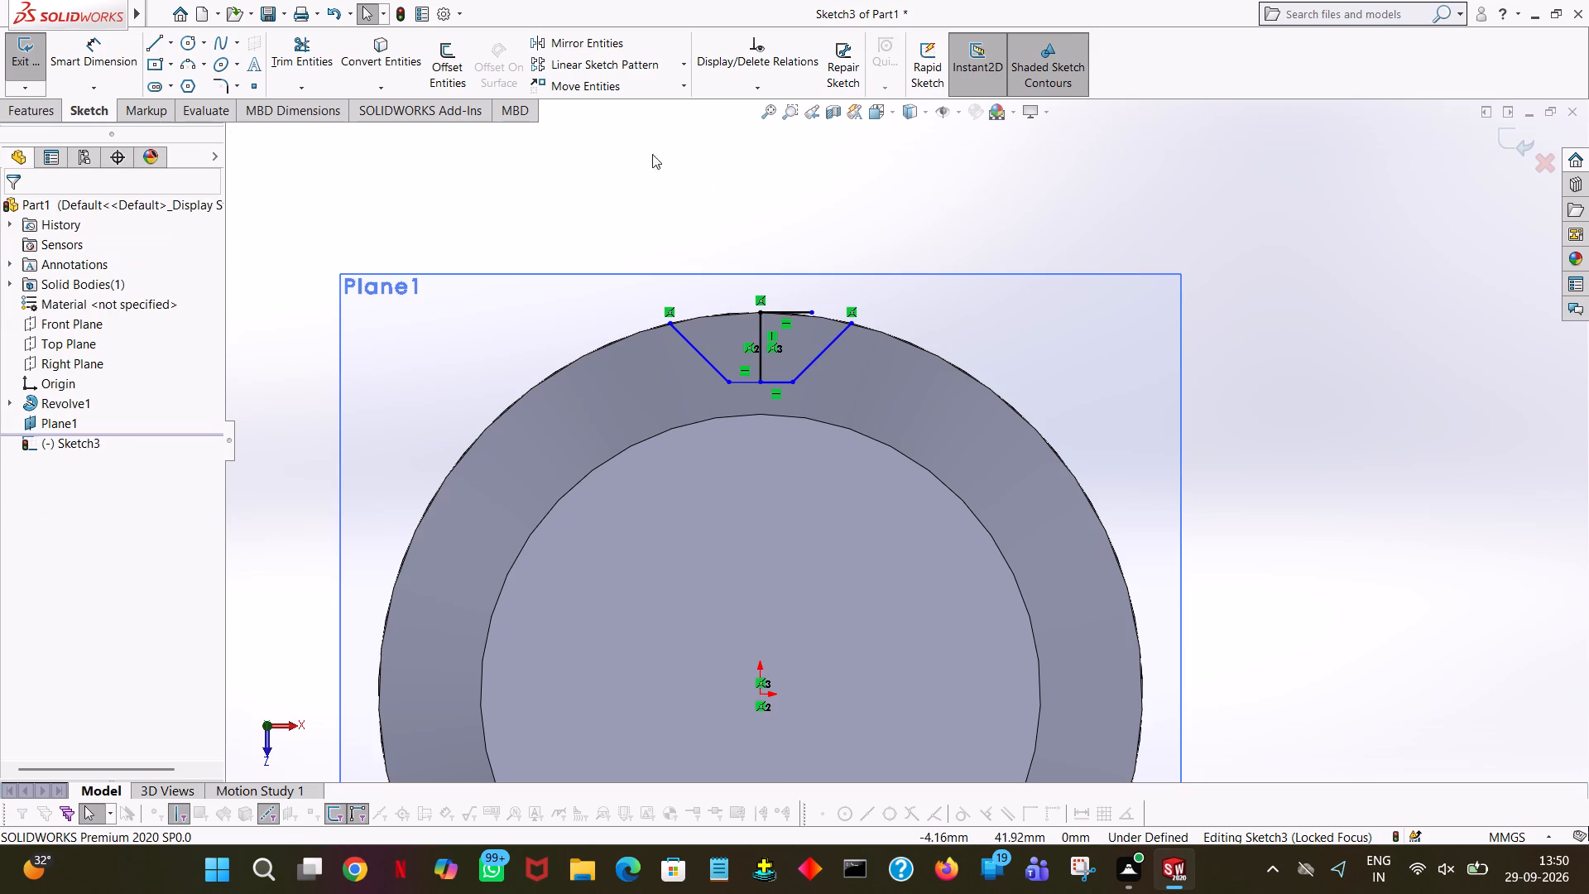
Trim away the 4 mm horizontal line at the top and the vertical centre line from the groove sketch.
{"action": "left_click", "coordinate": [308, 41]}
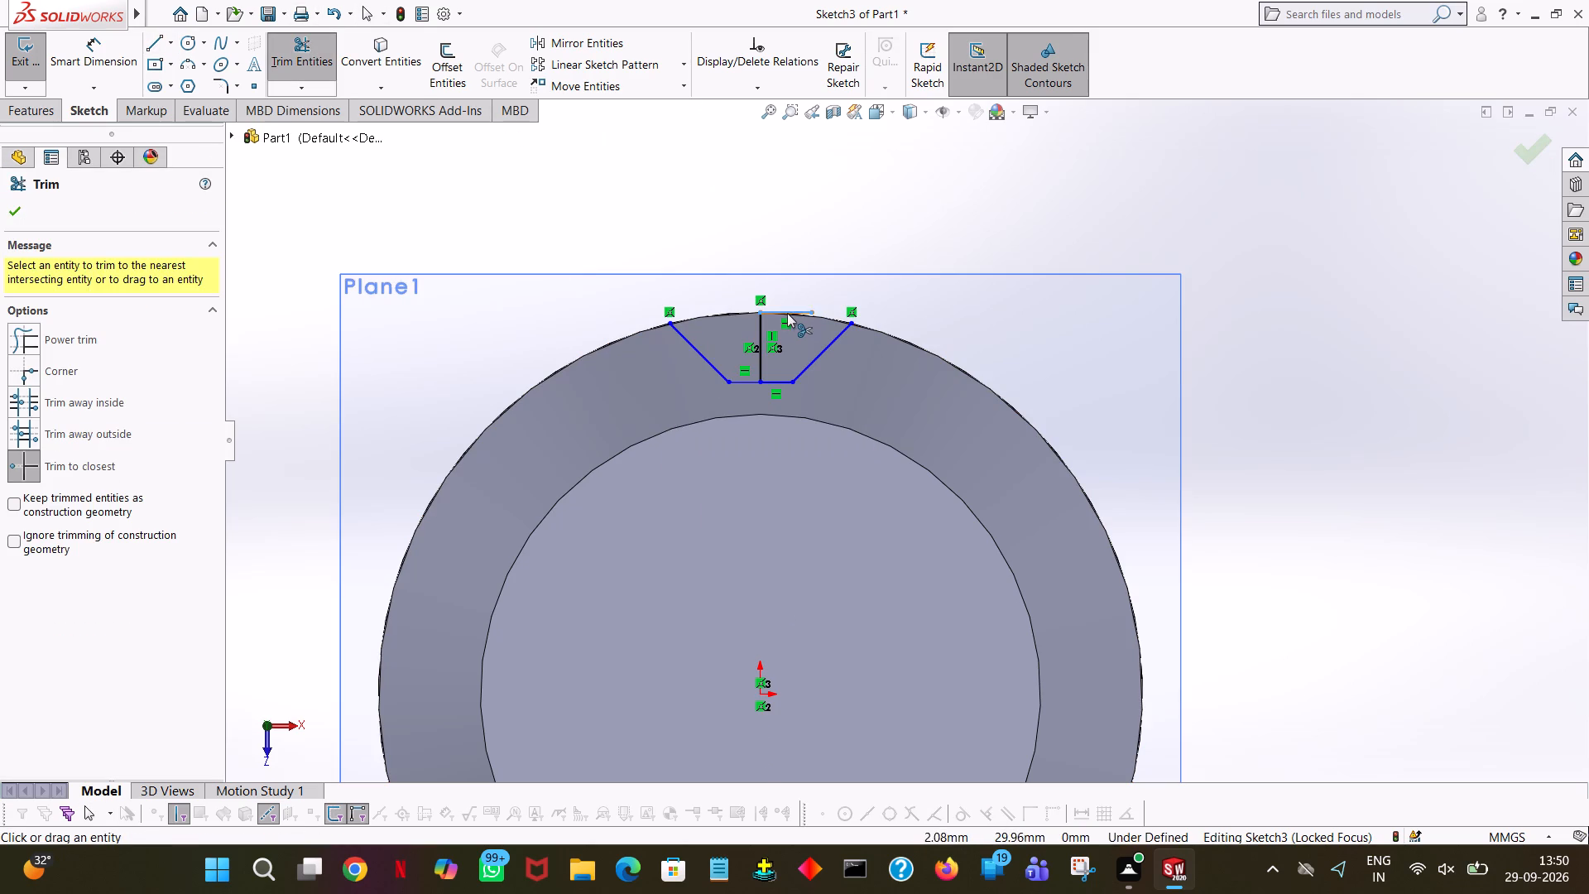
{"action": "left_click", "coordinate": [787, 313]}
{"action": "left_click", "coordinate": [759, 325]}
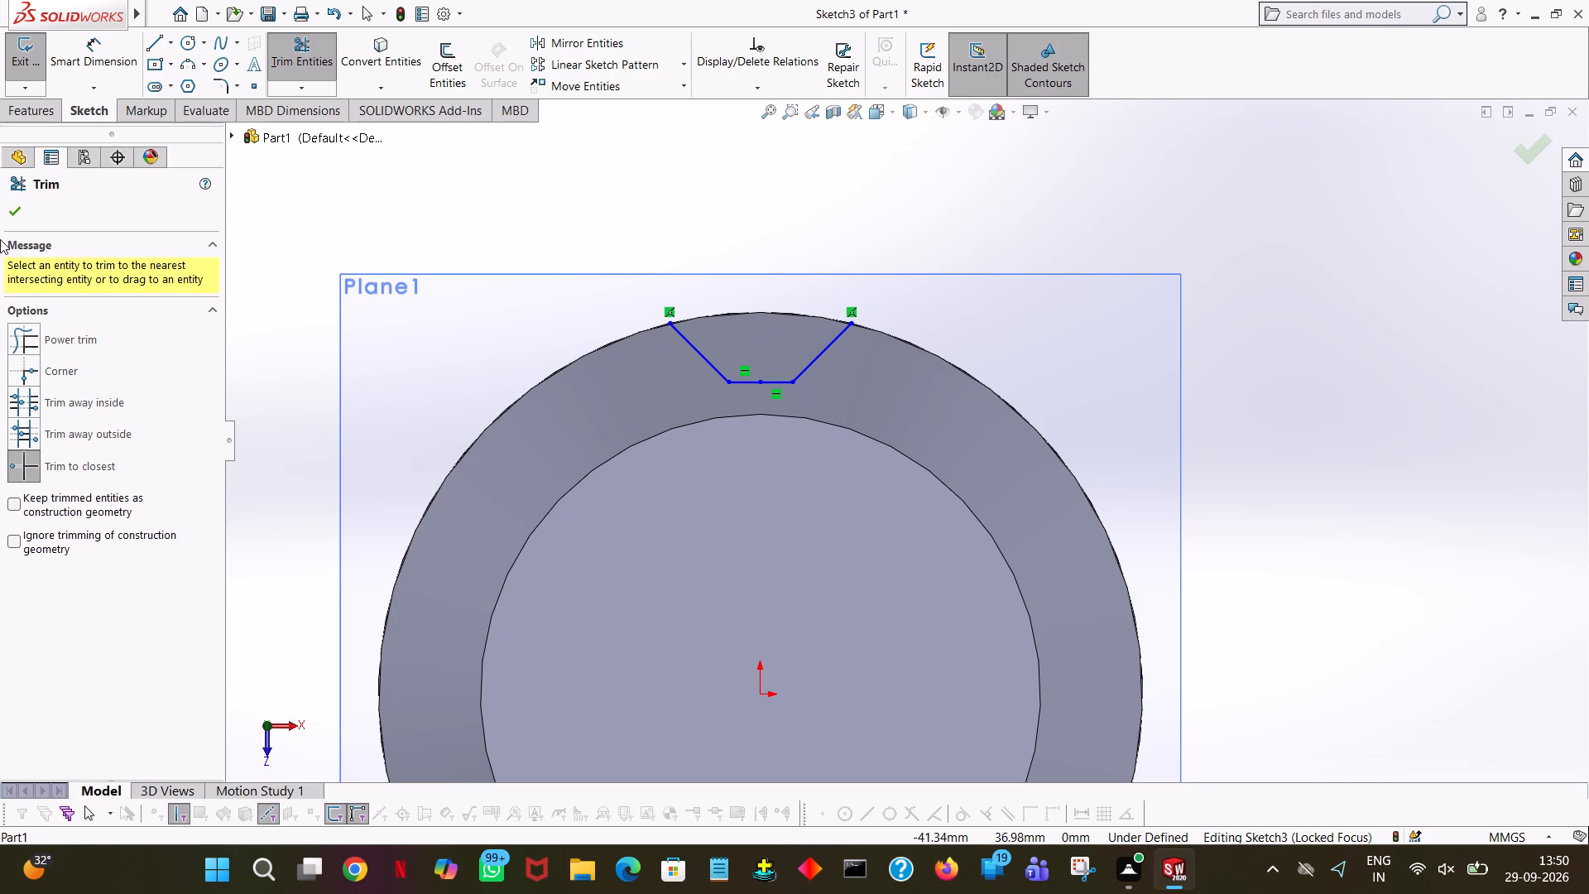
{"action": "left_click", "coordinate": [14, 218]}
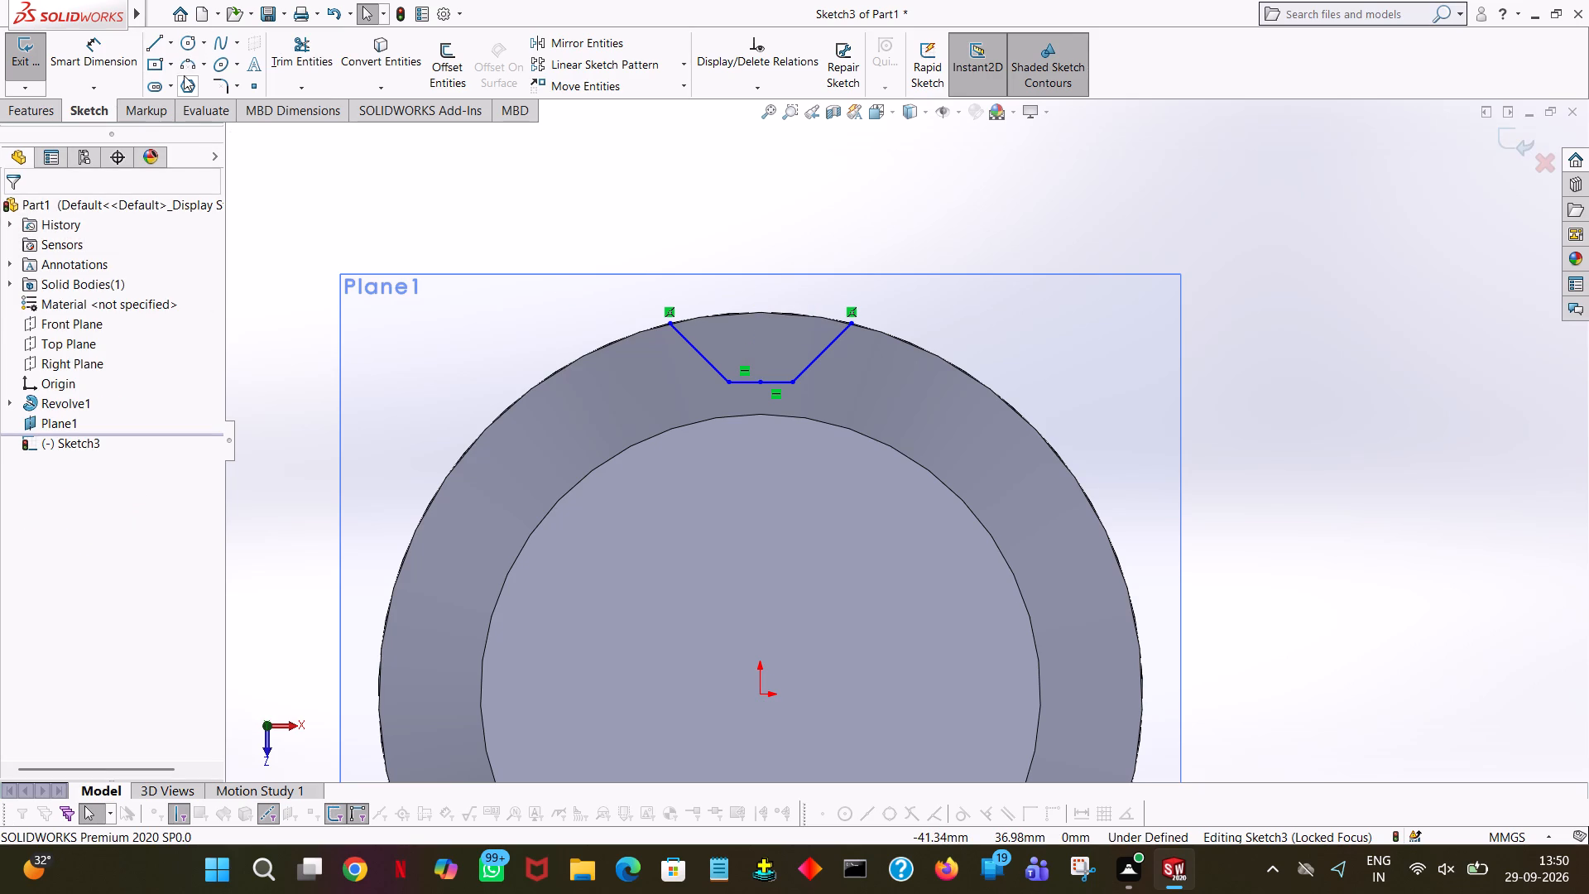
Close the groove profile with a 30 mm radius three-point arc along the outer edge between the two flanks' upper ends.
{"action": "left_click", "coordinate": [184, 64]}
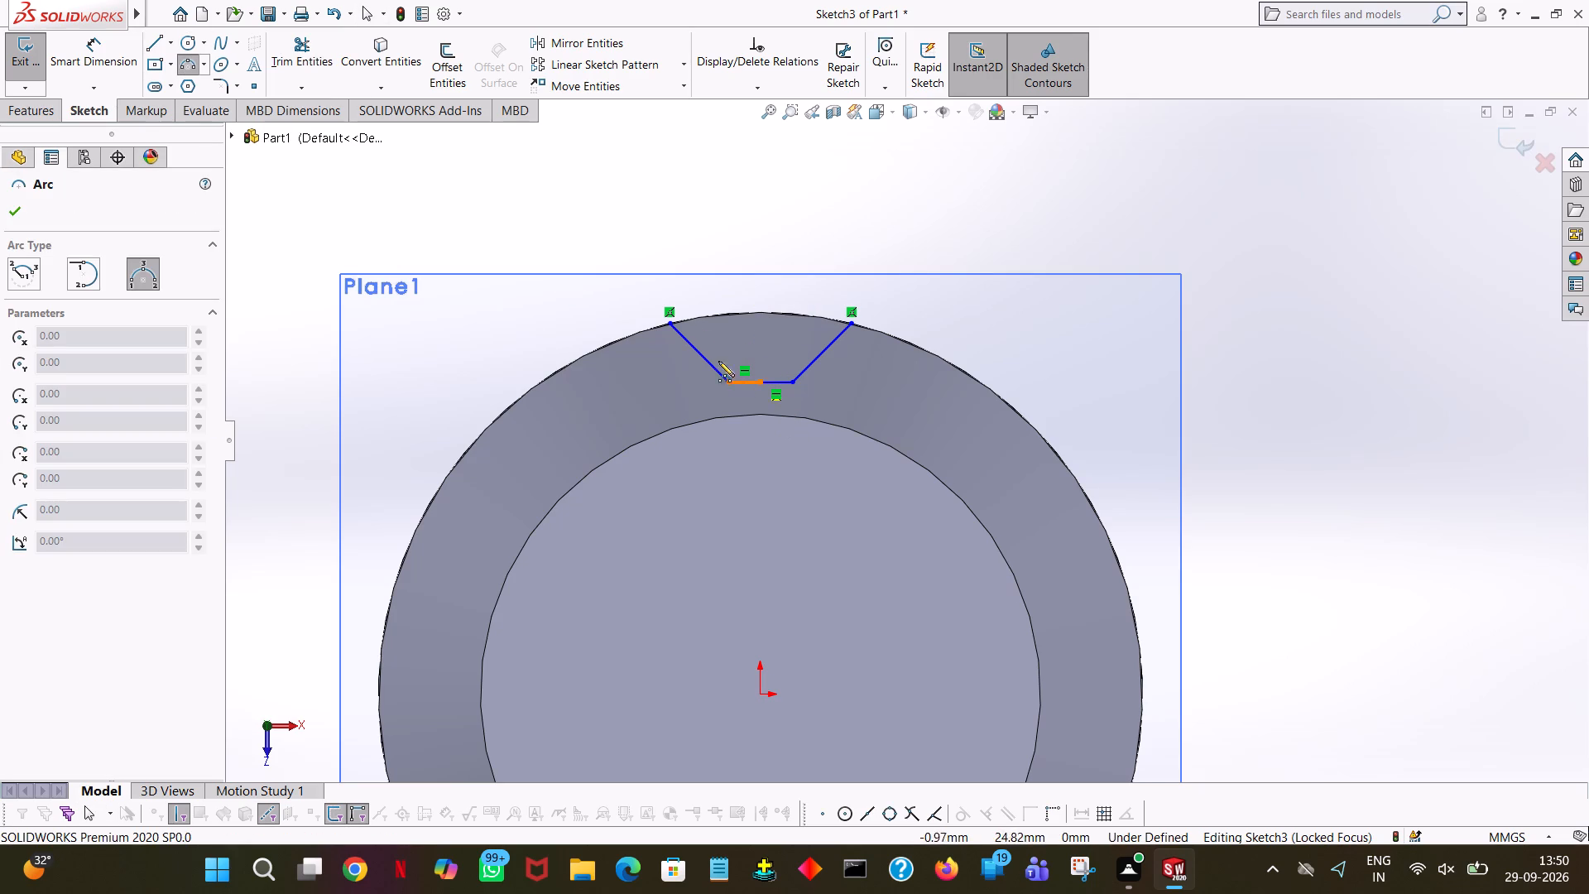
{"action": "left_click", "coordinate": [669, 321]}
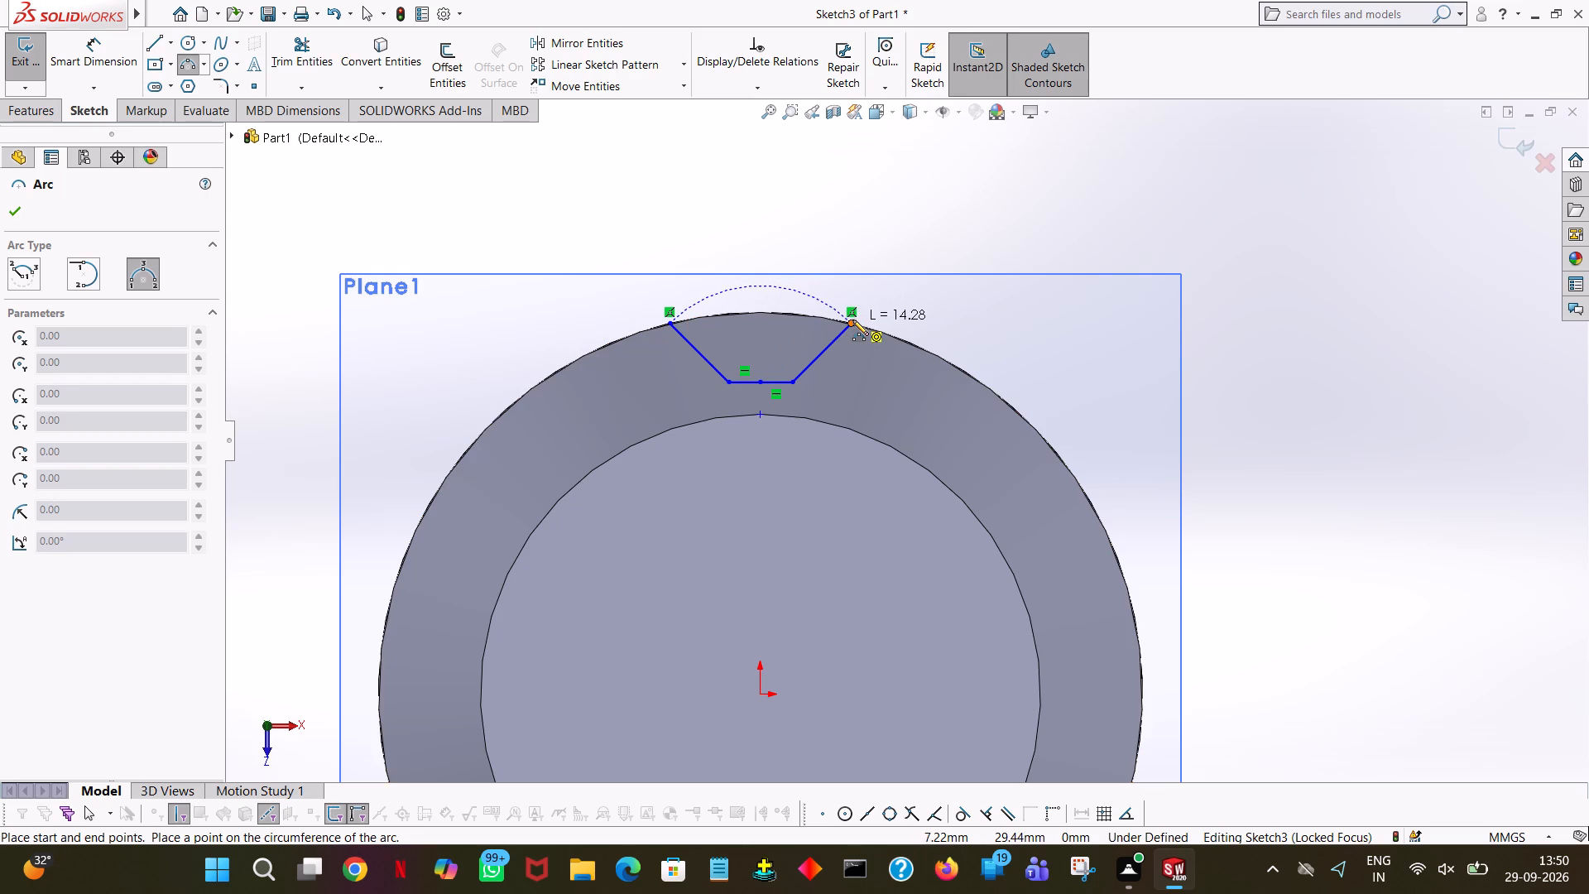
{"action": "left_click", "coordinate": [852, 320]}
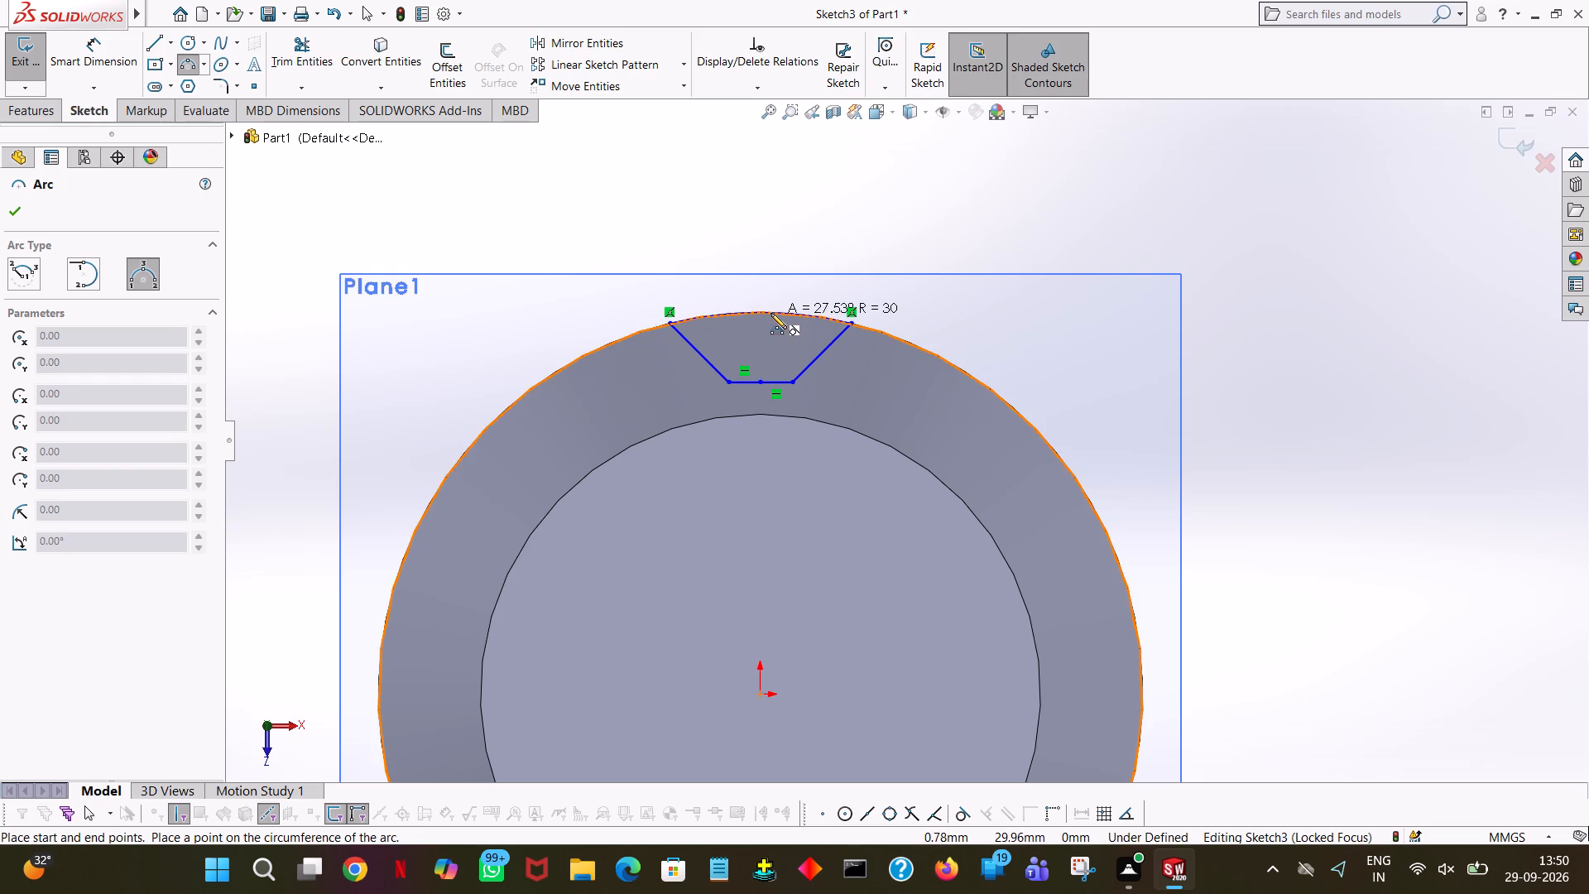
{"action": "left_click", "coordinate": [770, 313]}
{"action": "right_click", "coordinate": [770, 313]}
{"action": "left_click", "coordinate": [804, 326]}
{"action": "left_click", "coordinate": [1287, 286]}
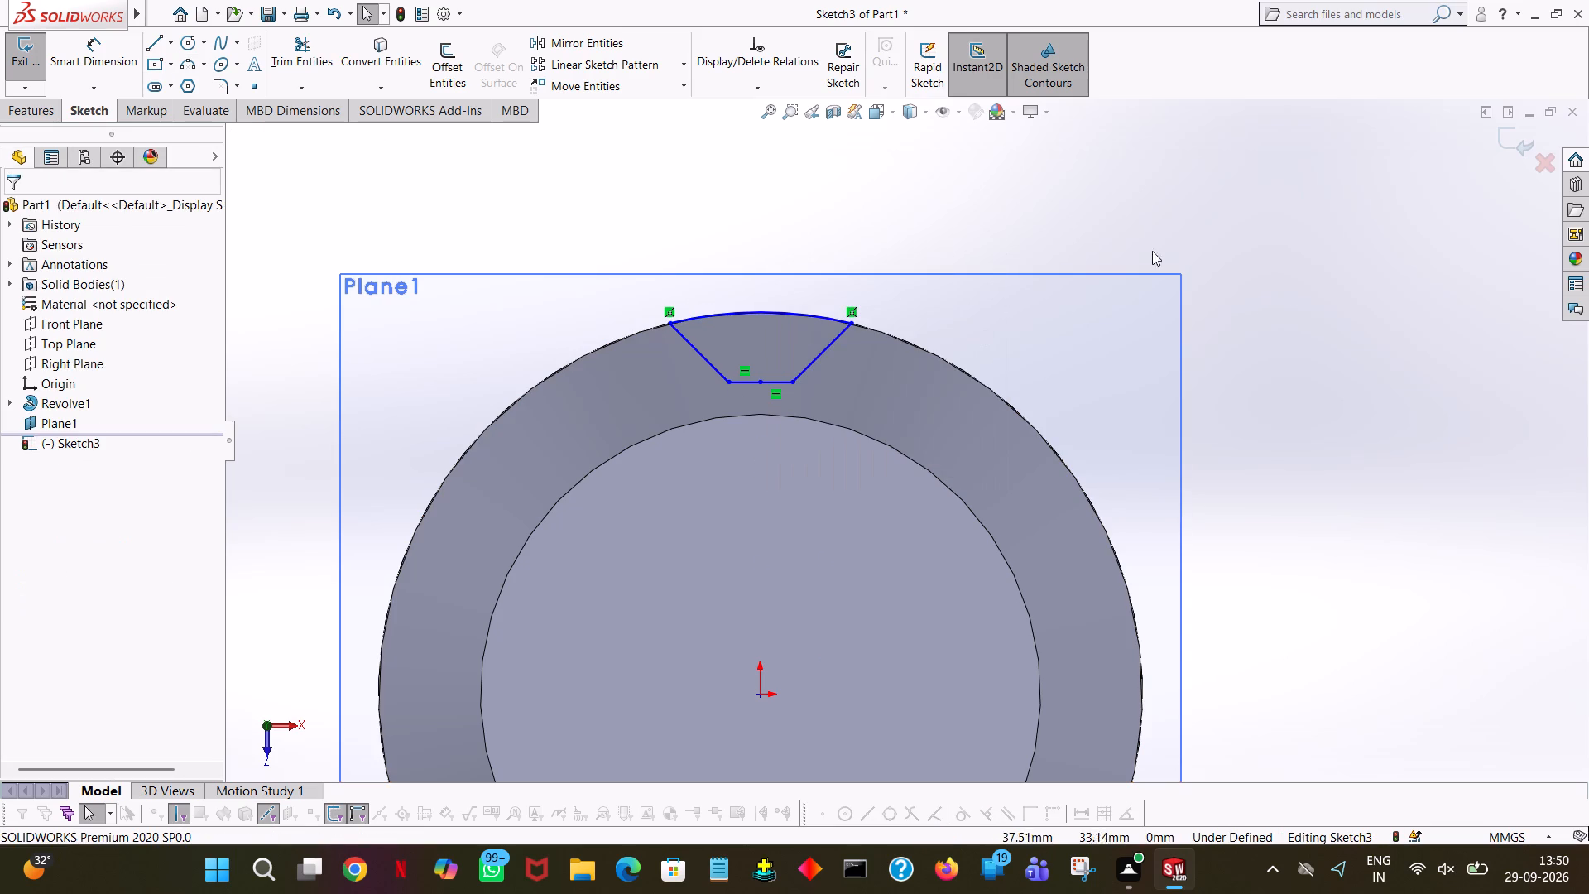
Set up a blind Extruded Cut of the groove profile, 30 mm deep and reversed to run along the shaft body.
{"action": "left_click", "coordinate": [26, 114]}
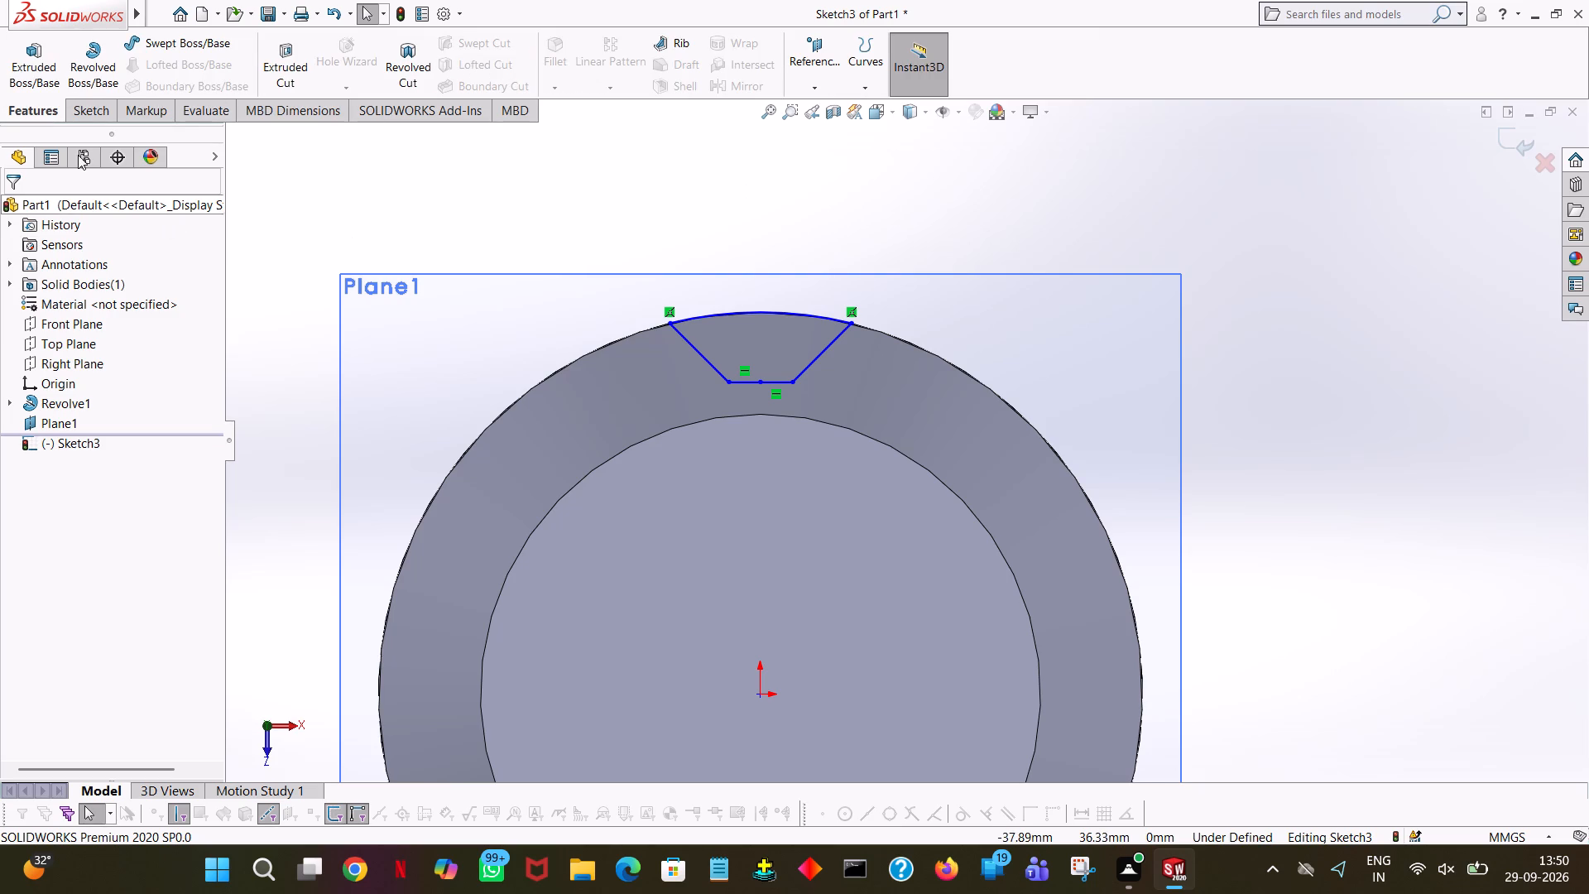
{"action": "left_click", "coordinate": [304, 71]}
{"action": "middle_click_drag", "start_coordinate": [1342, 329], "coordinate": [1429, 342]}
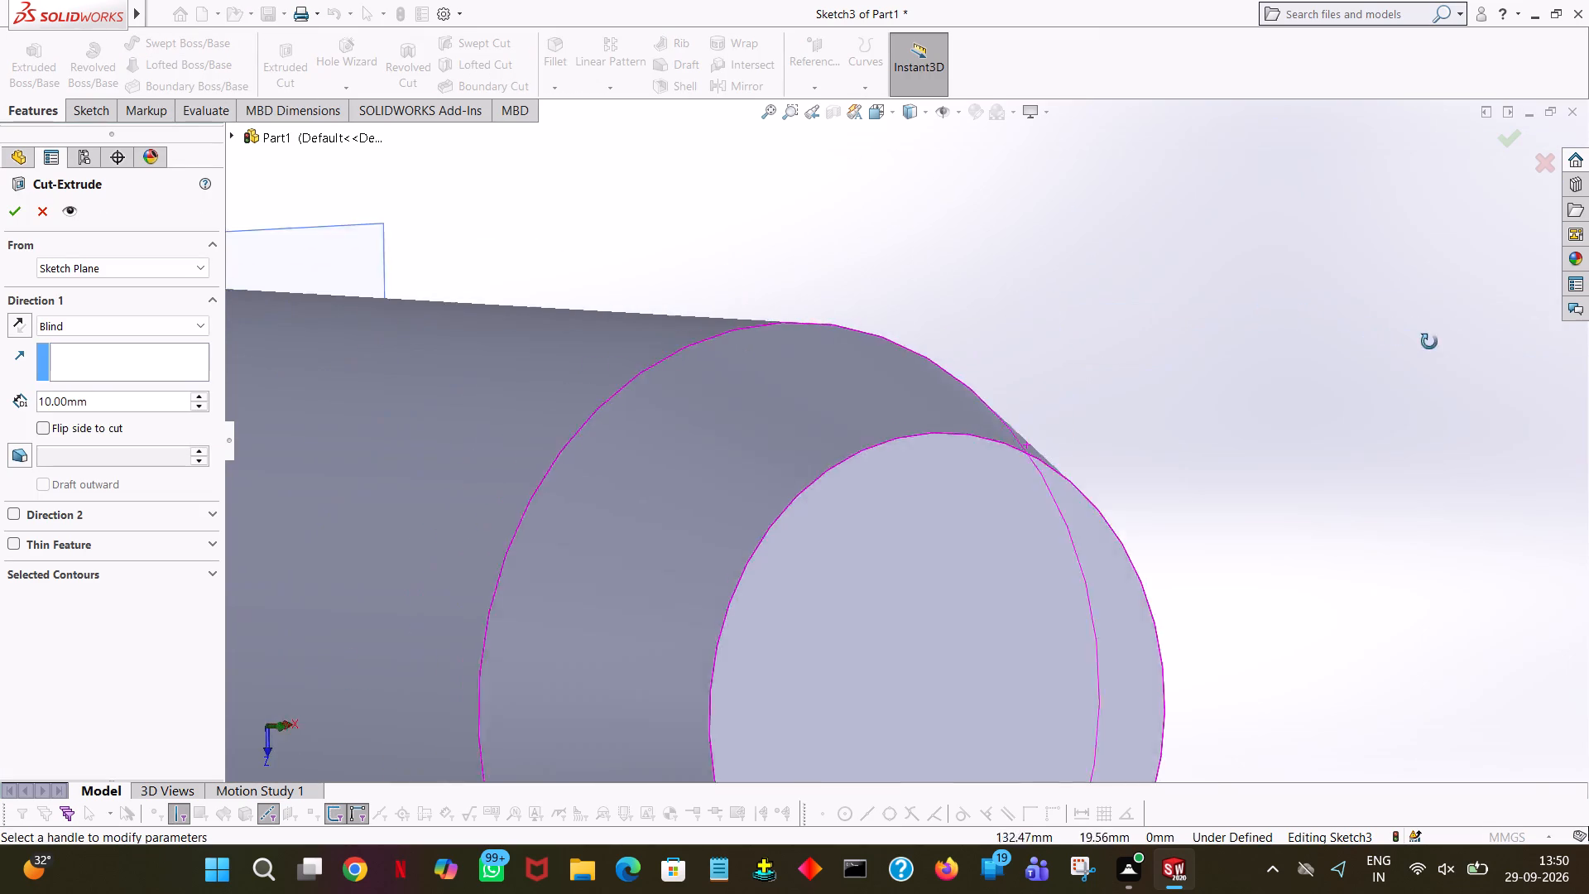
{"action": "middle_click_drag", "start_coordinate": [1429, 342], "coordinate": [1588, 347]}
{"action": "middle_click_drag", "start_coordinate": [785, 328], "coordinate": [866, 336]}
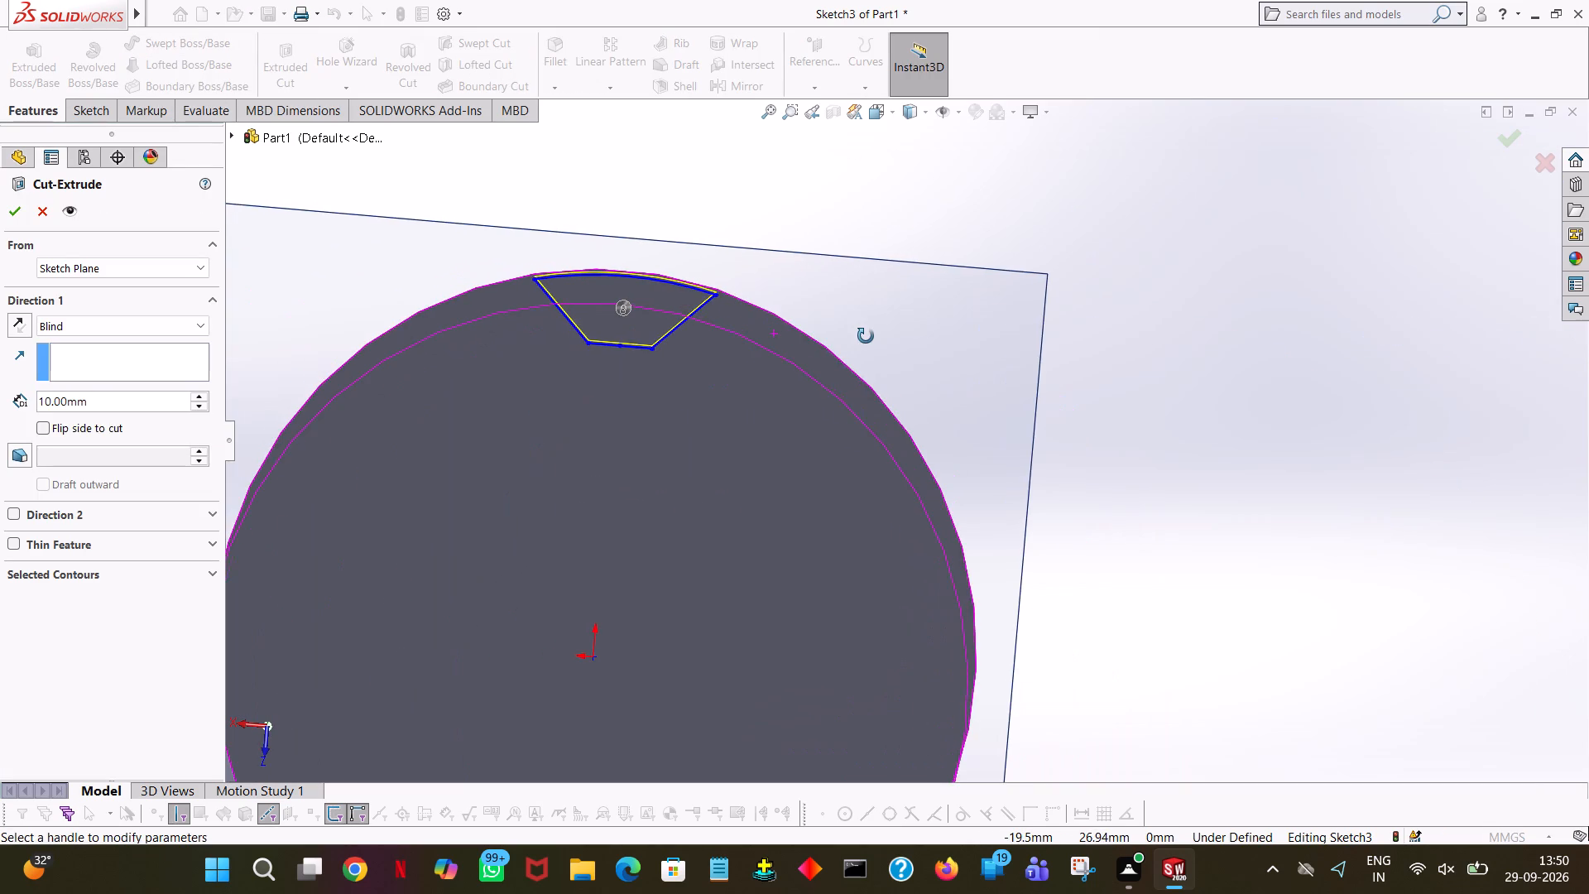
{"action": "middle_click_drag", "start_coordinate": [866, 336], "coordinate": [867, 367]}
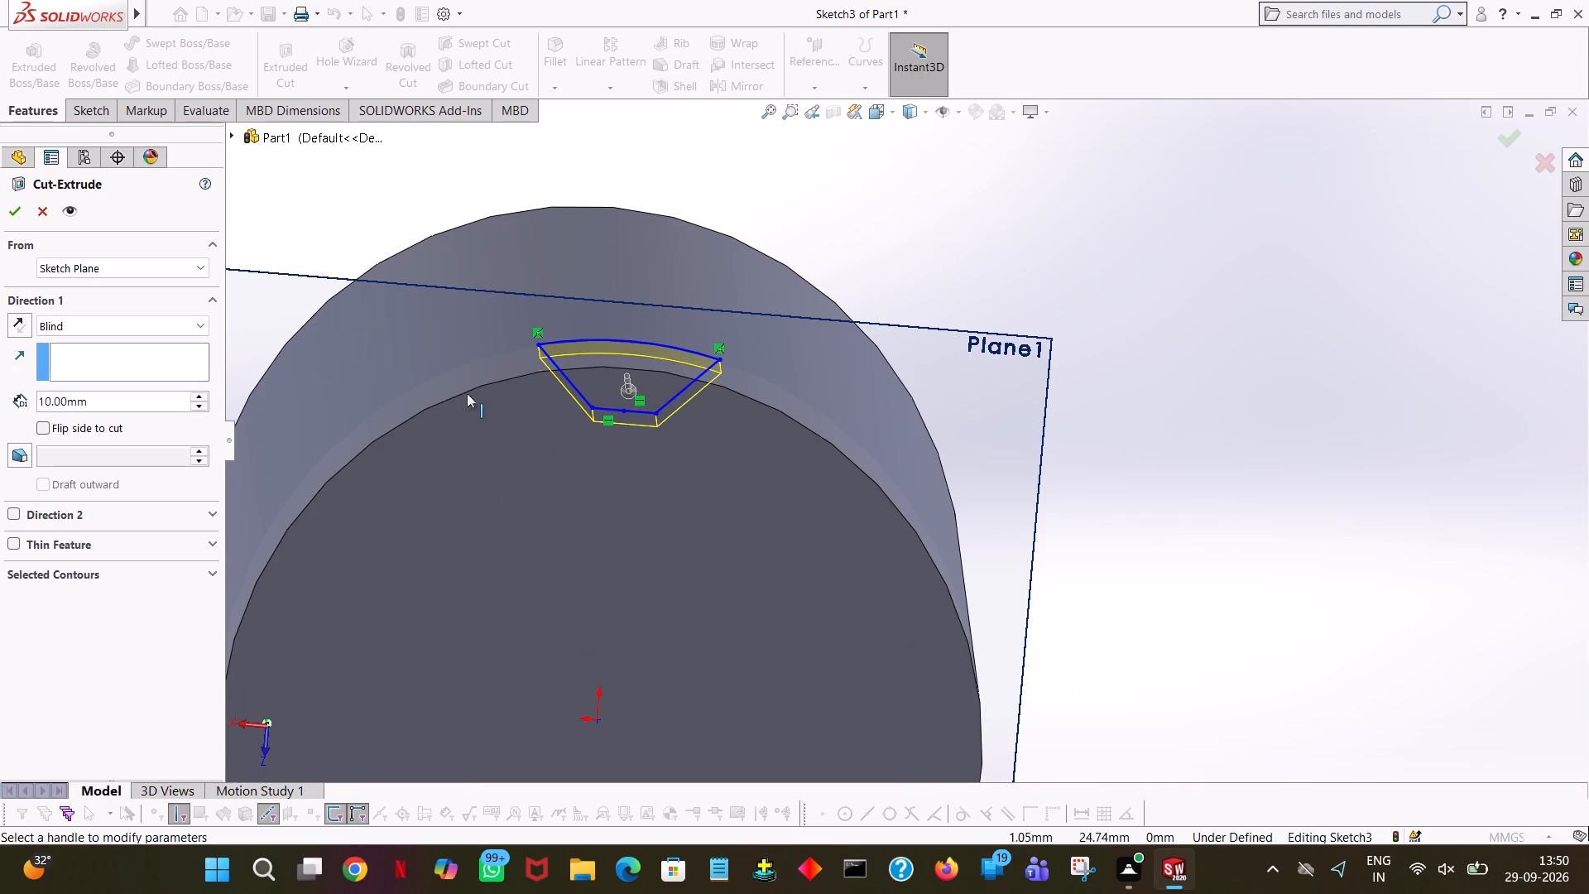
{"action": "double_click", "coordinate": [204, 396]}
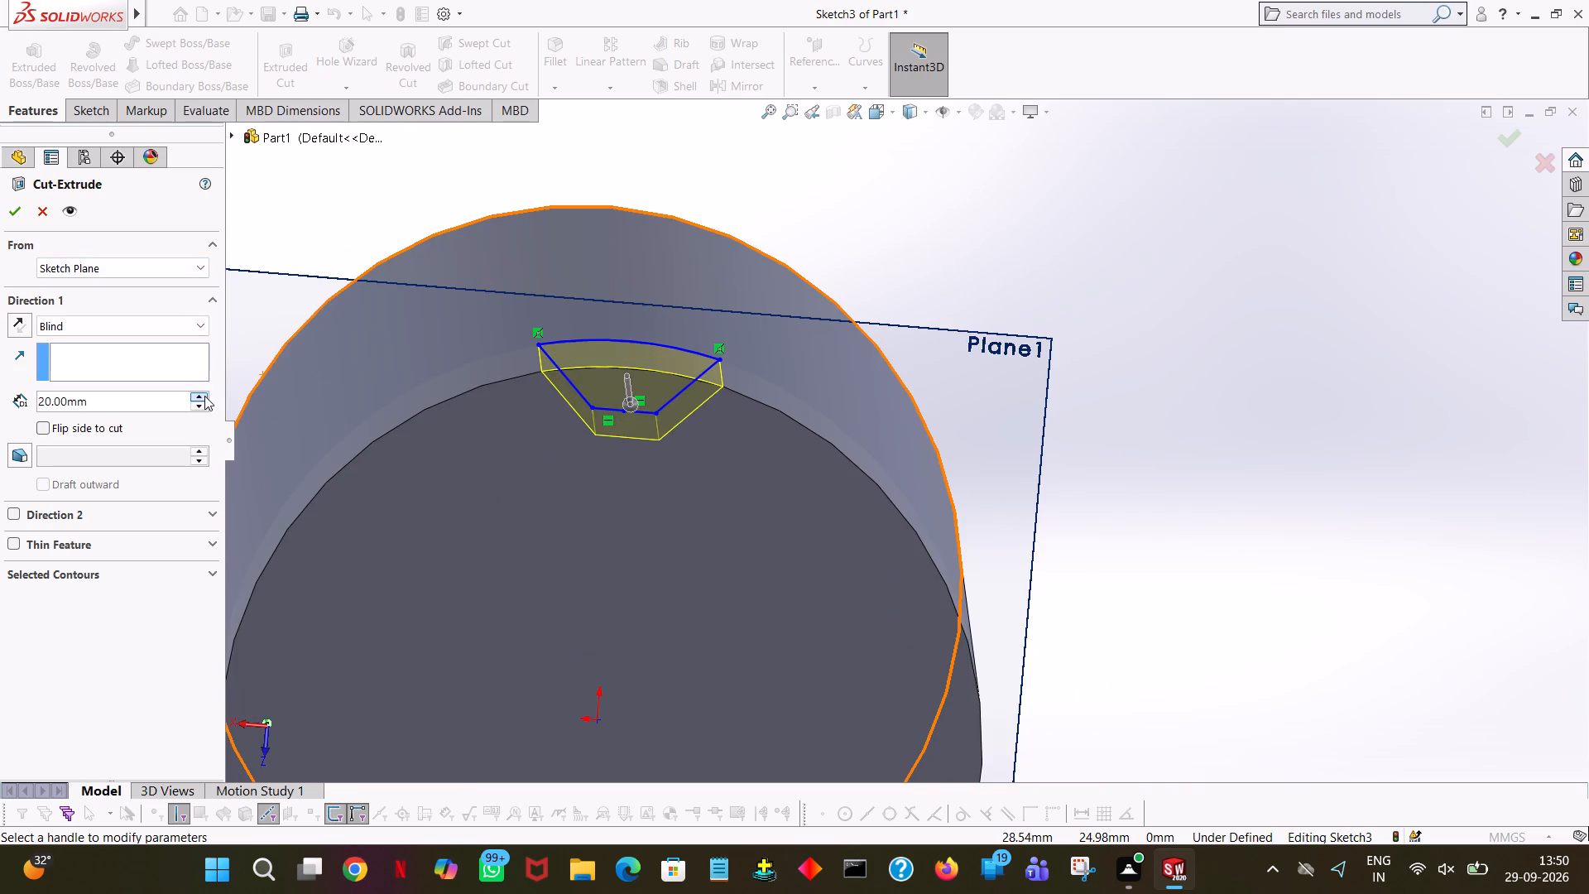
{"action": "middle_click_drag", "start_coordinate": [1013, 618], "coordinate": [1131, 587]}
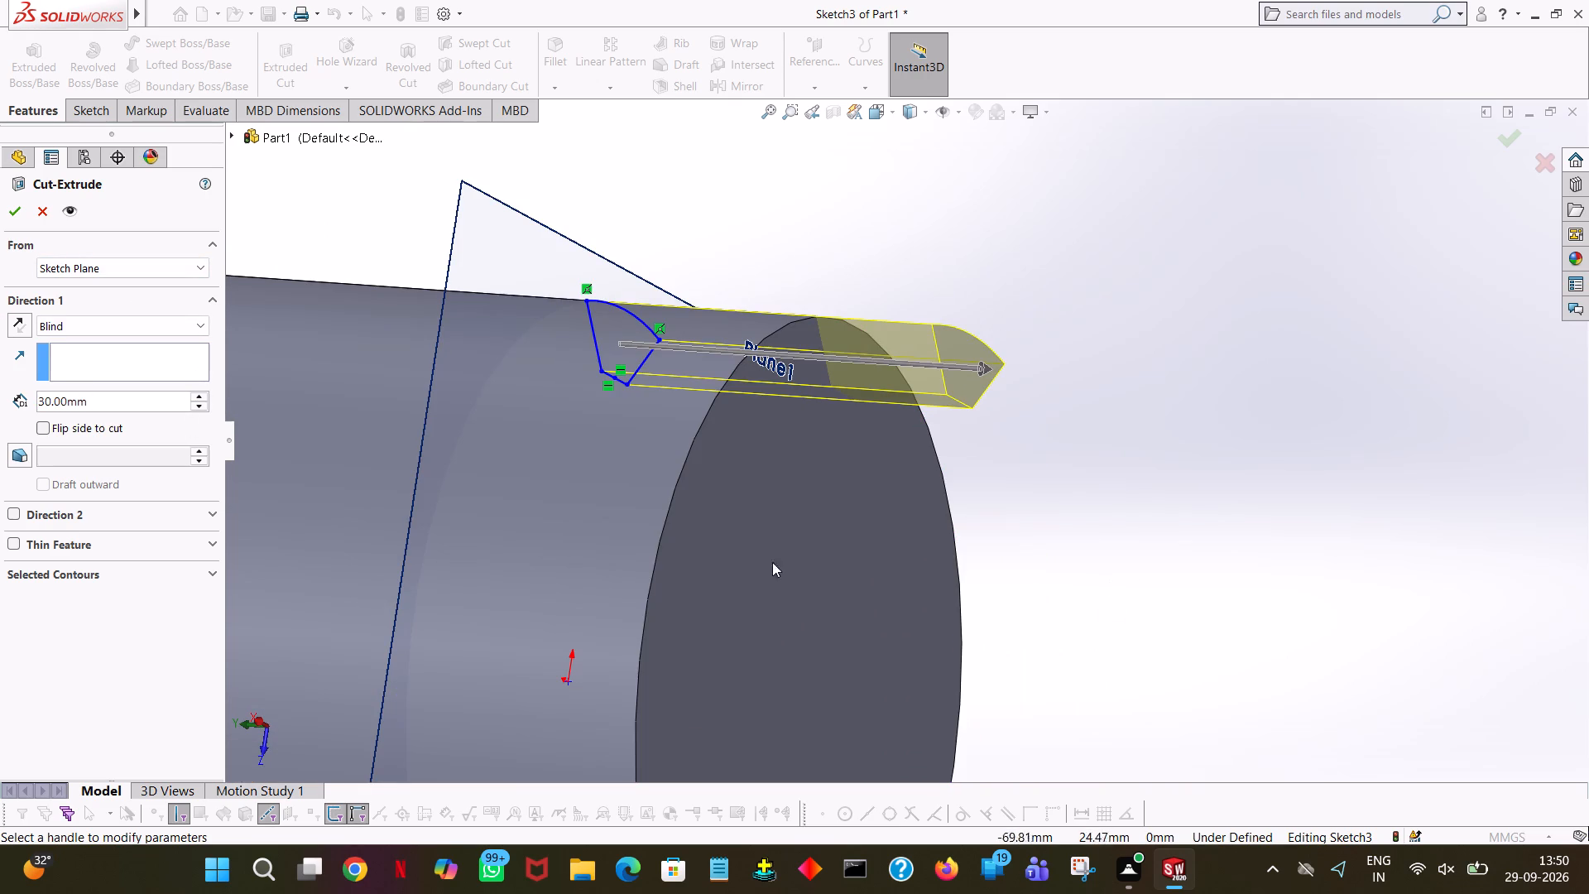
{"action": "left_click", "coordinate": [20, 320]}
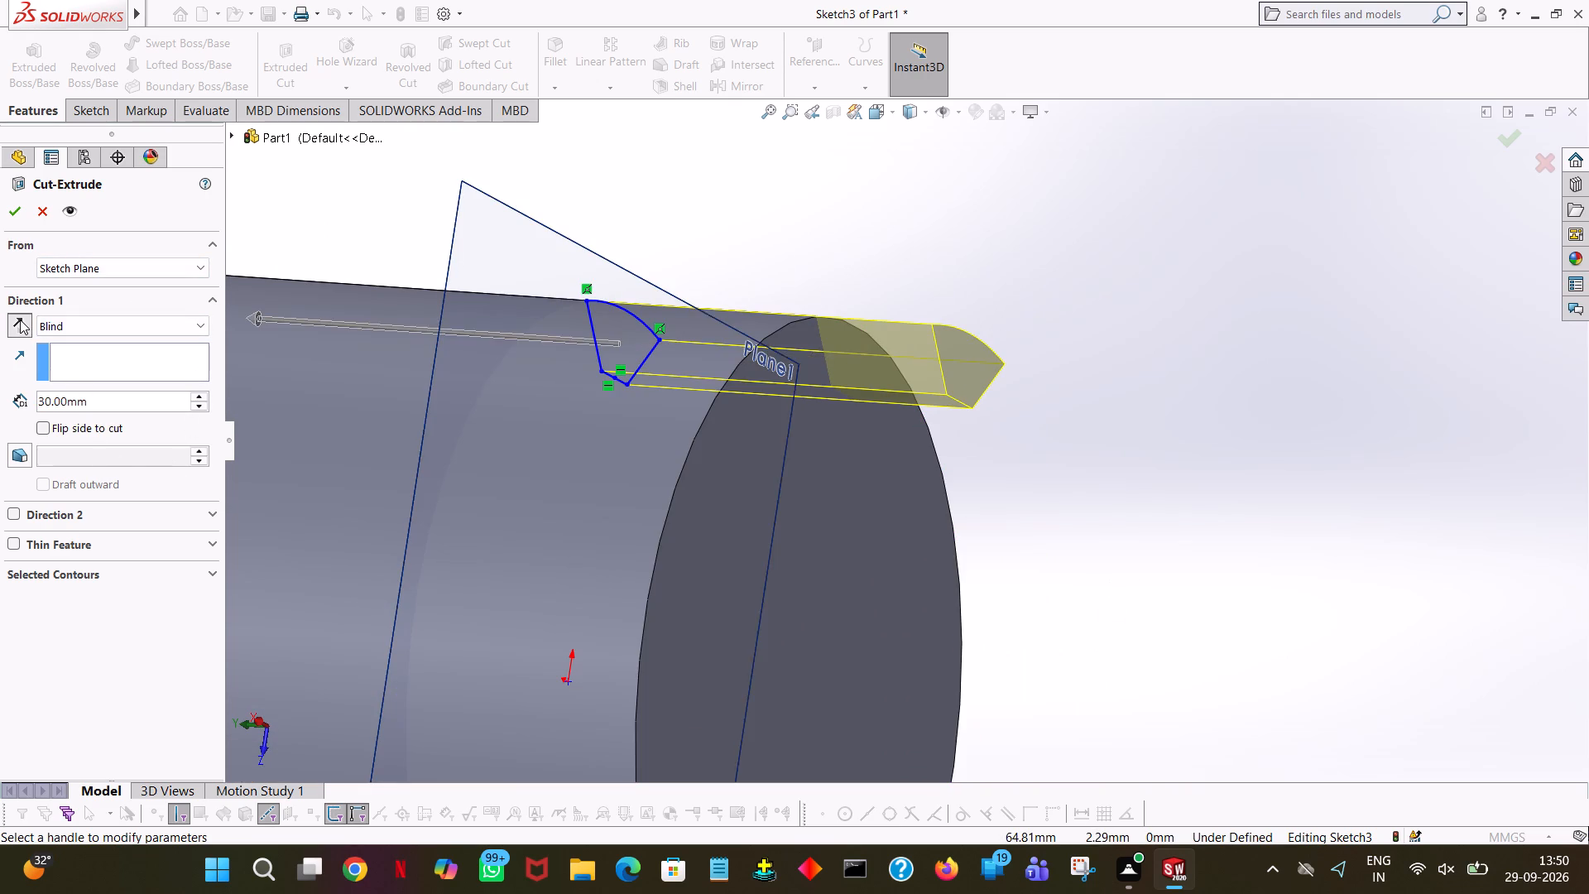
{"action": "middle_click_drag", "start_coordinate": [896, 311], "coordinate": [903, 429]}
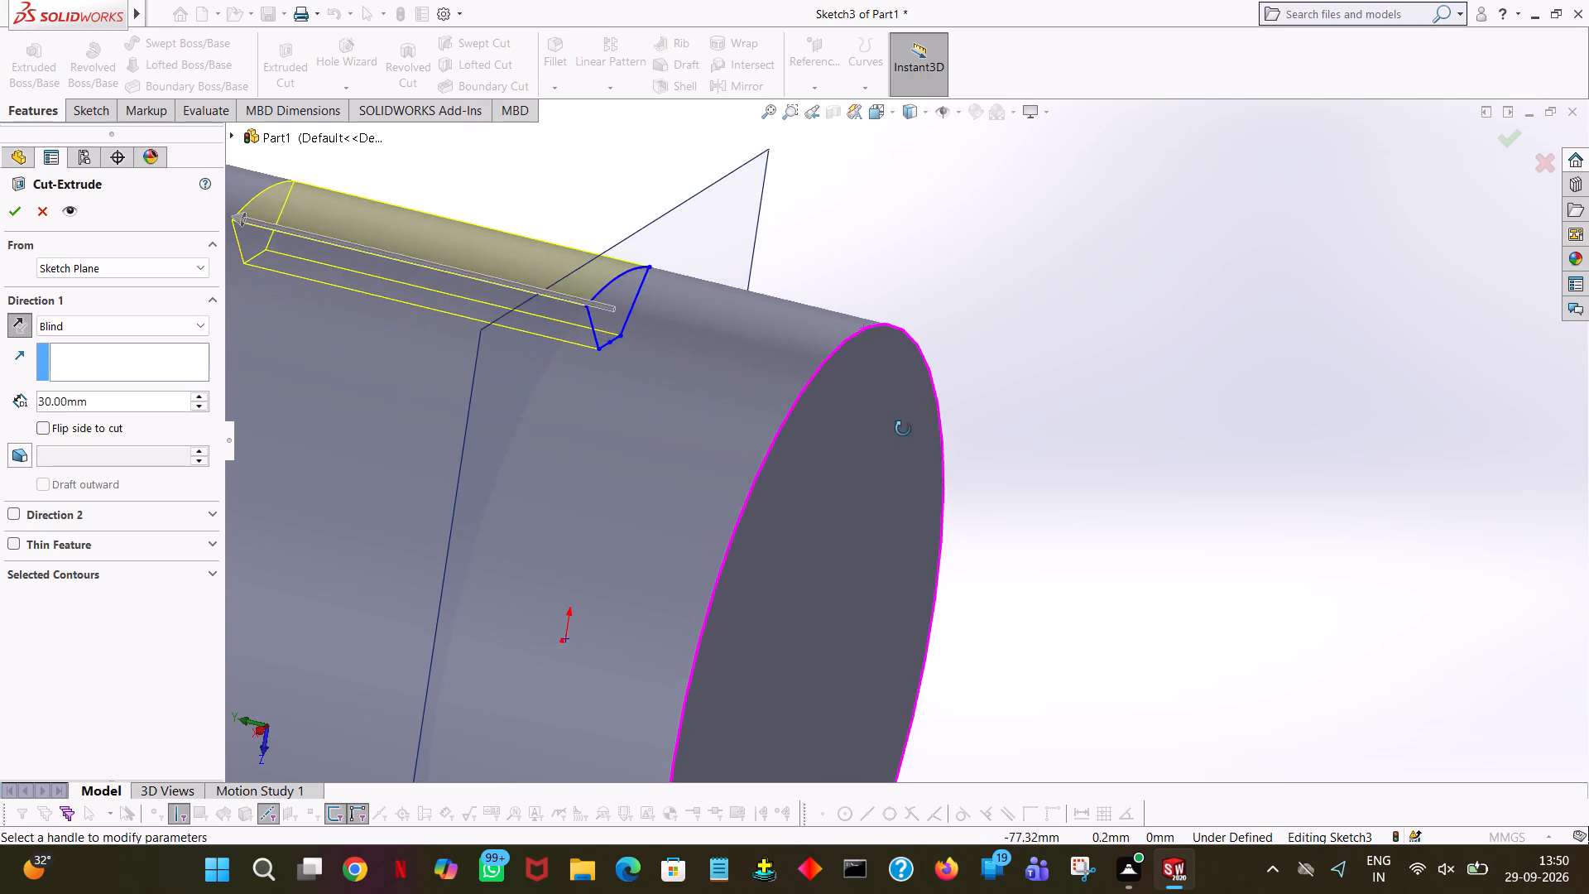
{"action": "middle_click_drag", "start_coordinate": [903, 429], "coordinate": [852, 440]}
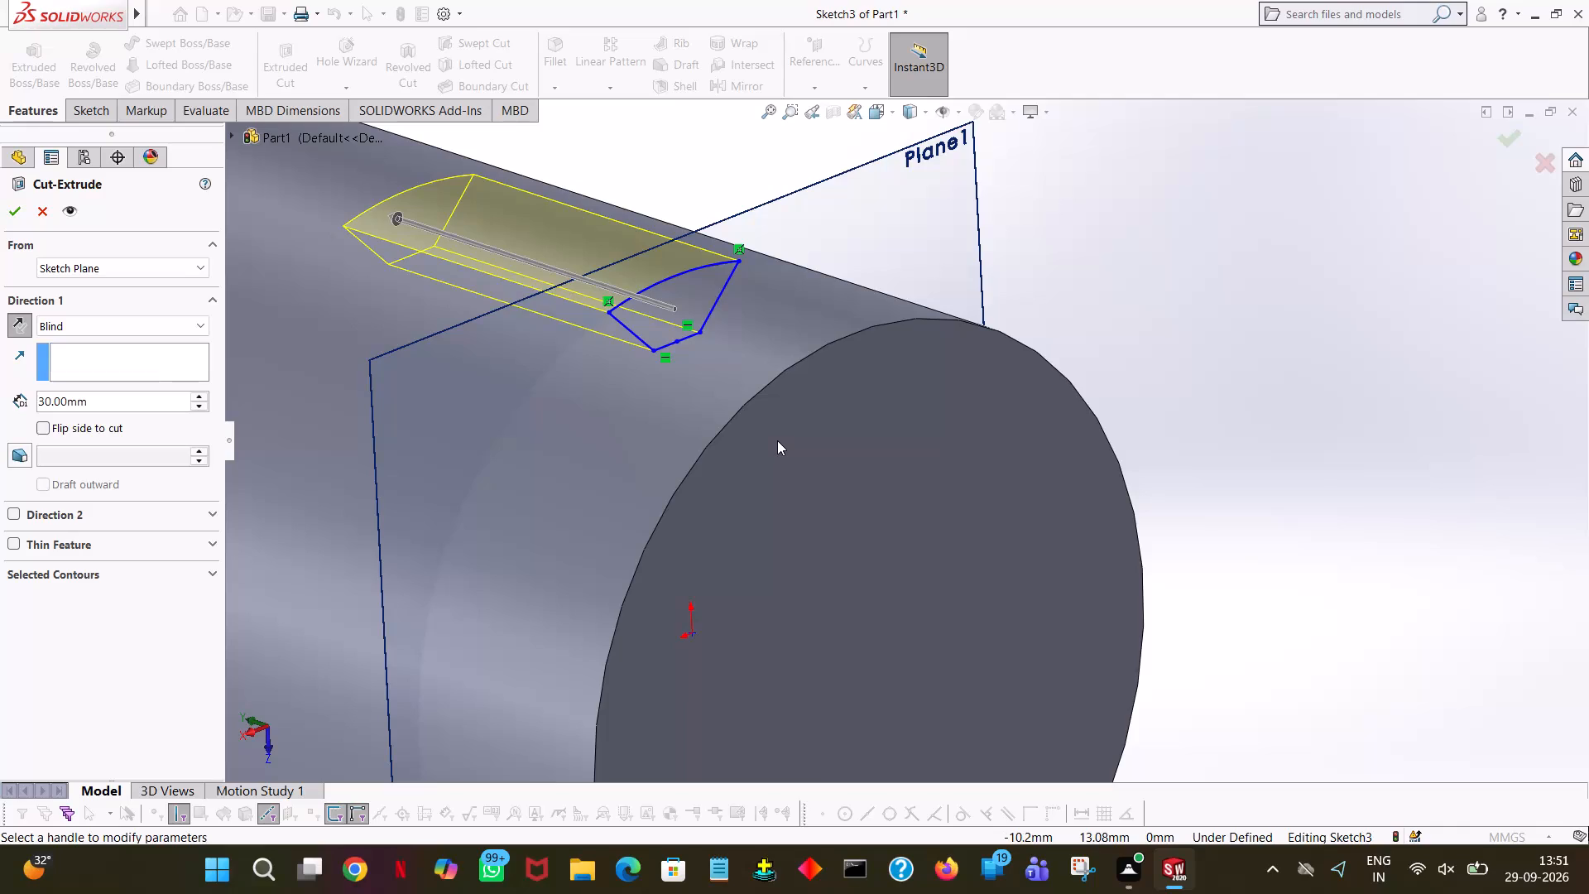
Set the cut depth to 120 mm so the groove runs past the chamfered far end, and complete the cut.
{"action": "scroll", "coordinate": [794, 353], "scroll_direction": "down", "scroll_amount": 6, "text": "ctrl"}
{"action": "scroll", "coordinate": [794, 353], "scroll_direction": "up", "scroll_amount": 5, "text": "ctrl"}
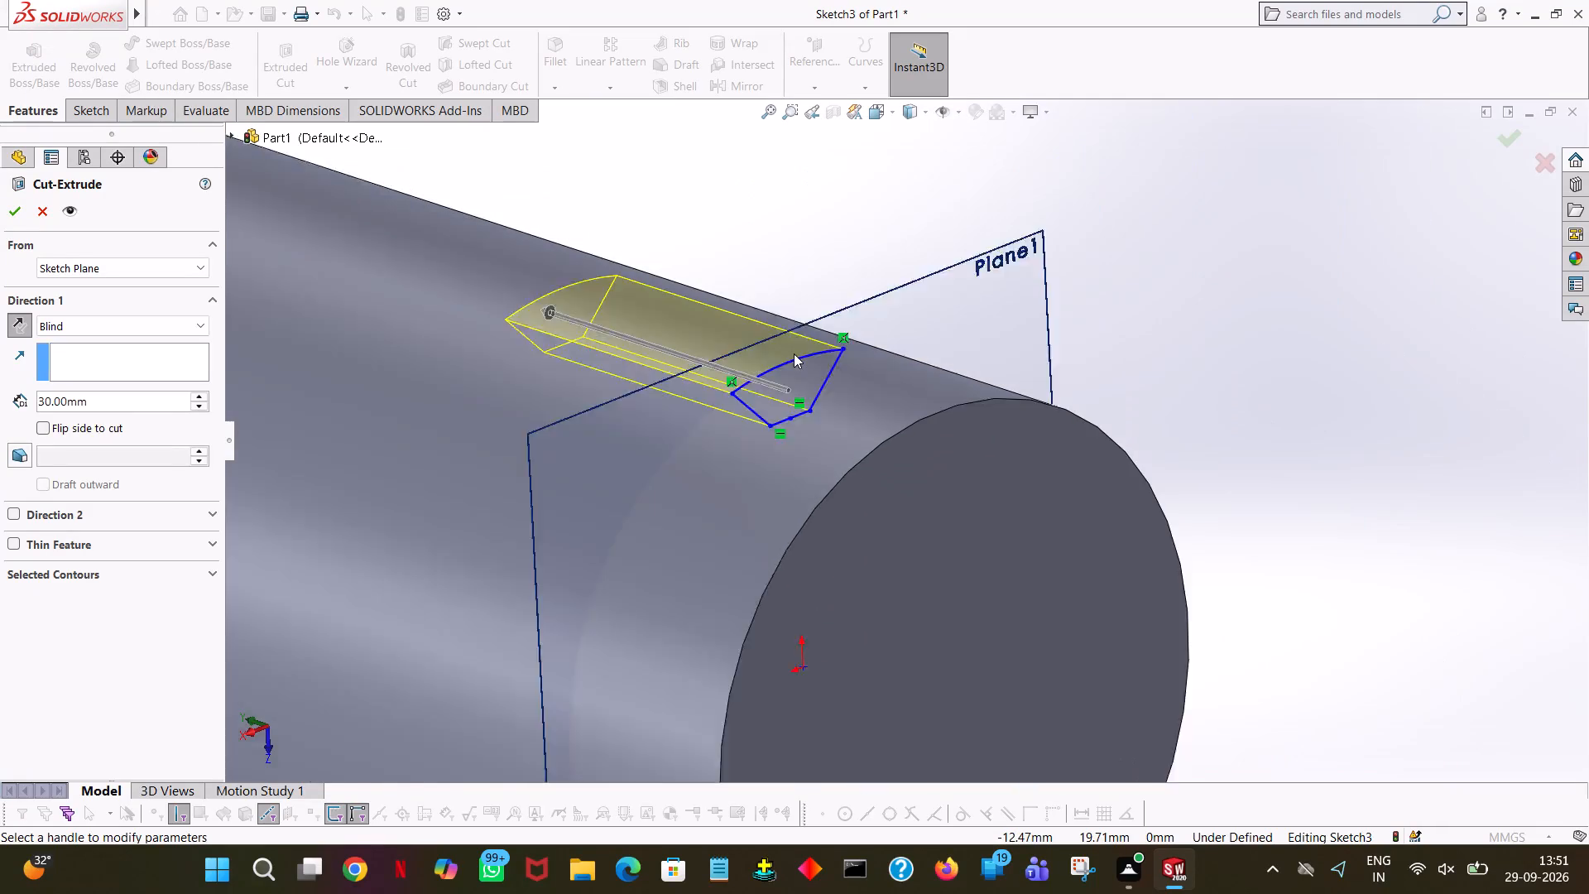
{"action": "scroll", "coordinate": [794, 353], "scroll_direction": "up", "scroll_amount": 4, "text": "ctrl"}
{"action": "middle_click_drag", "start_coordinate": [1133, 267], "coordinate": [1016, 223]}
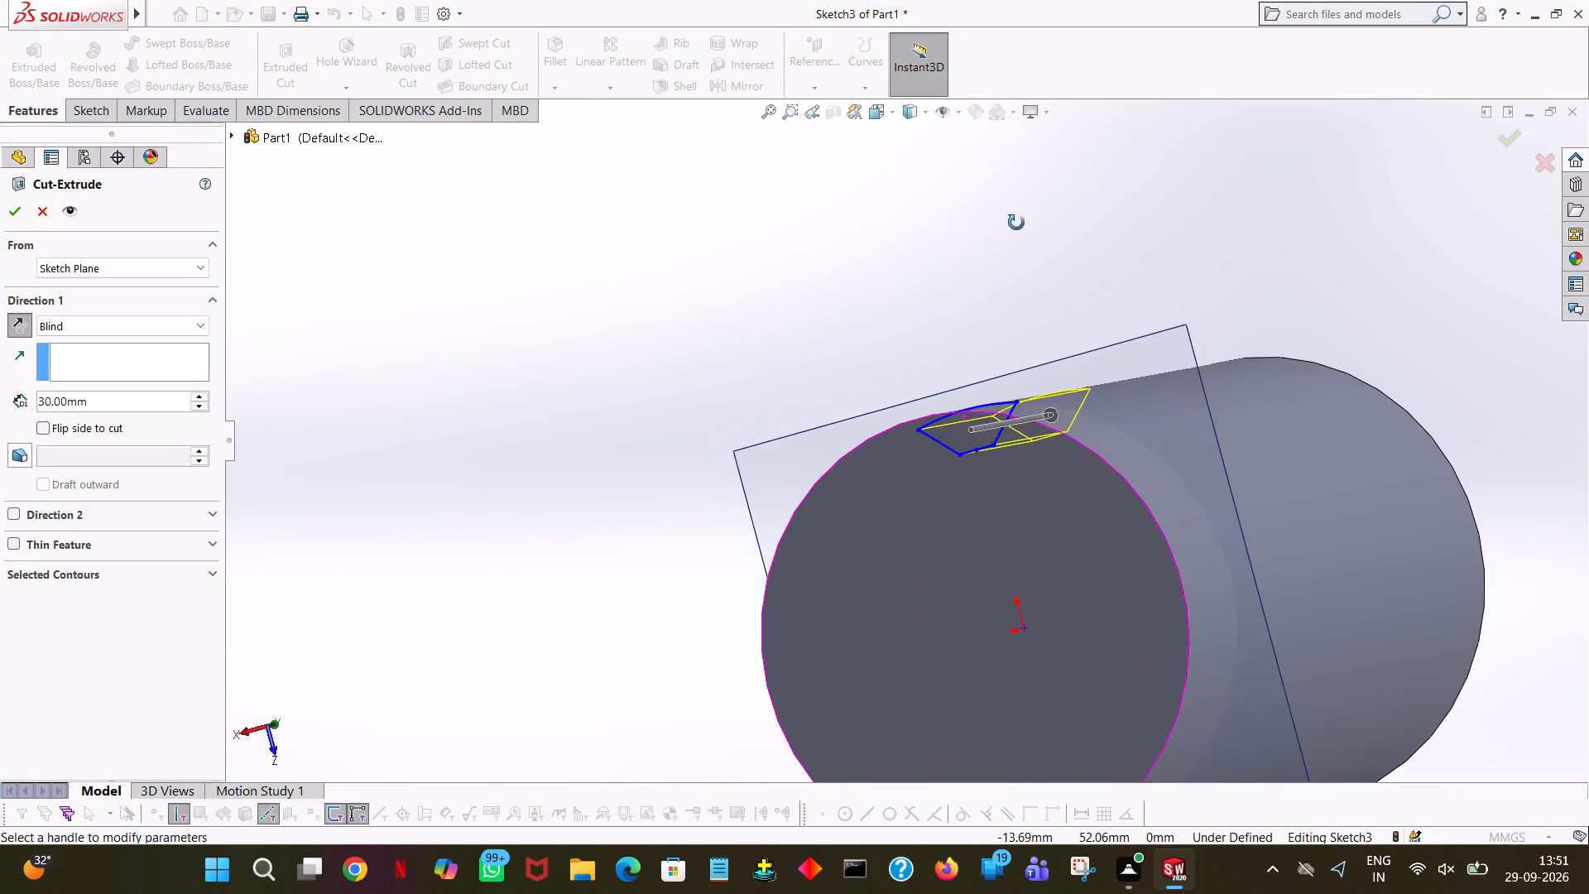
{"action": "middle_click_drag", "start_coordinate": [1016, 223], "coordinate": [1045, 314]}
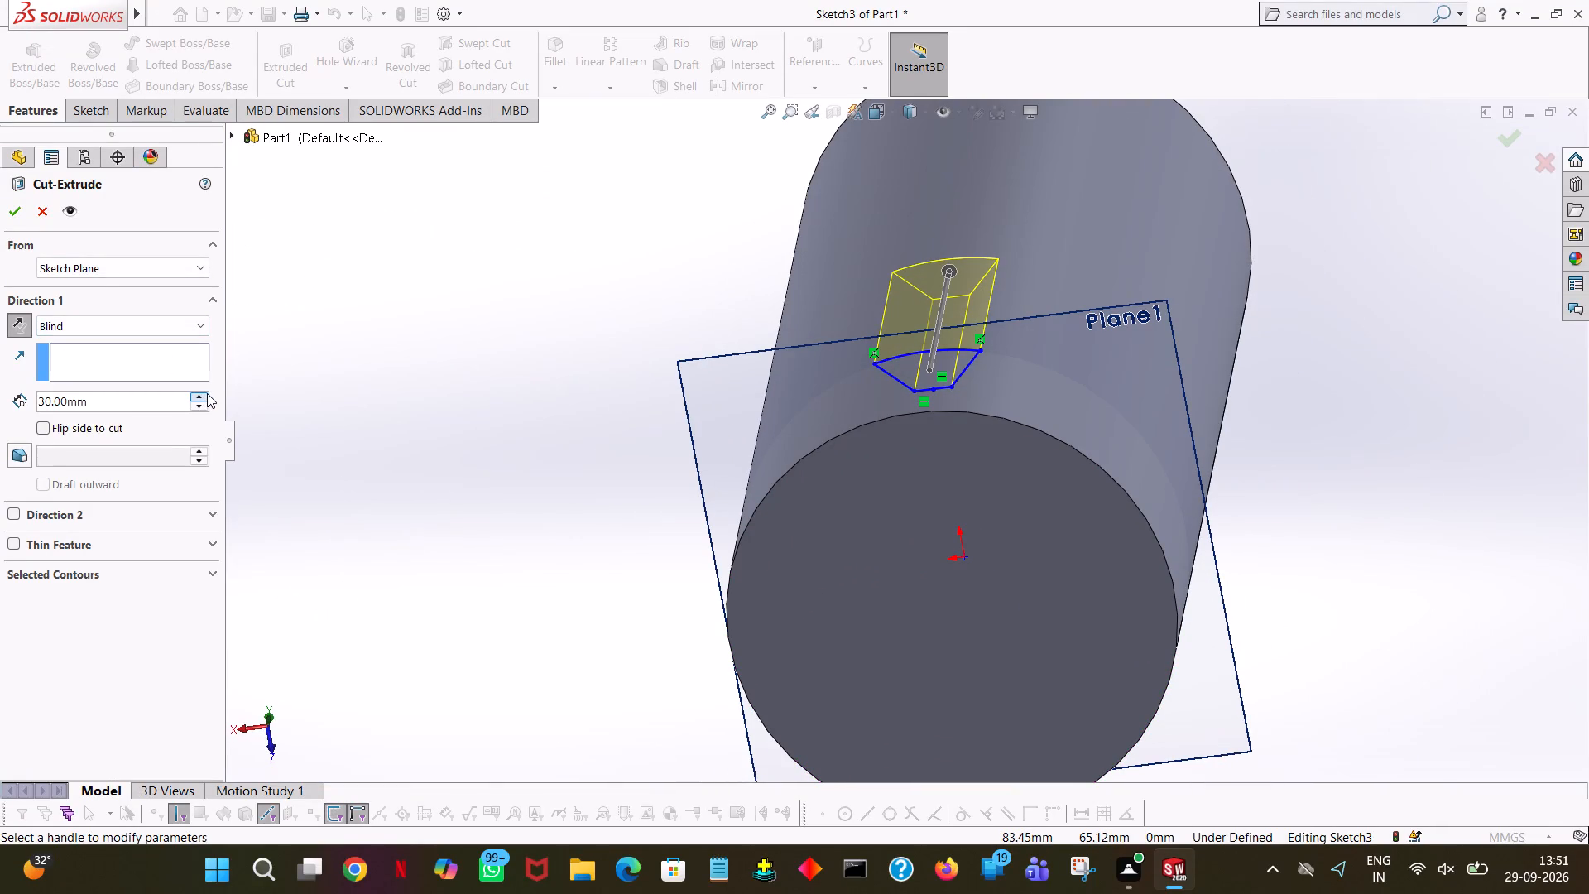
{"action": "triple_click", "coordinate": [207, 393]}
{"action": "triple_click", "coordinate": [207, 393]}
{"action": "triple_click", "coordinate": [207, 393]}
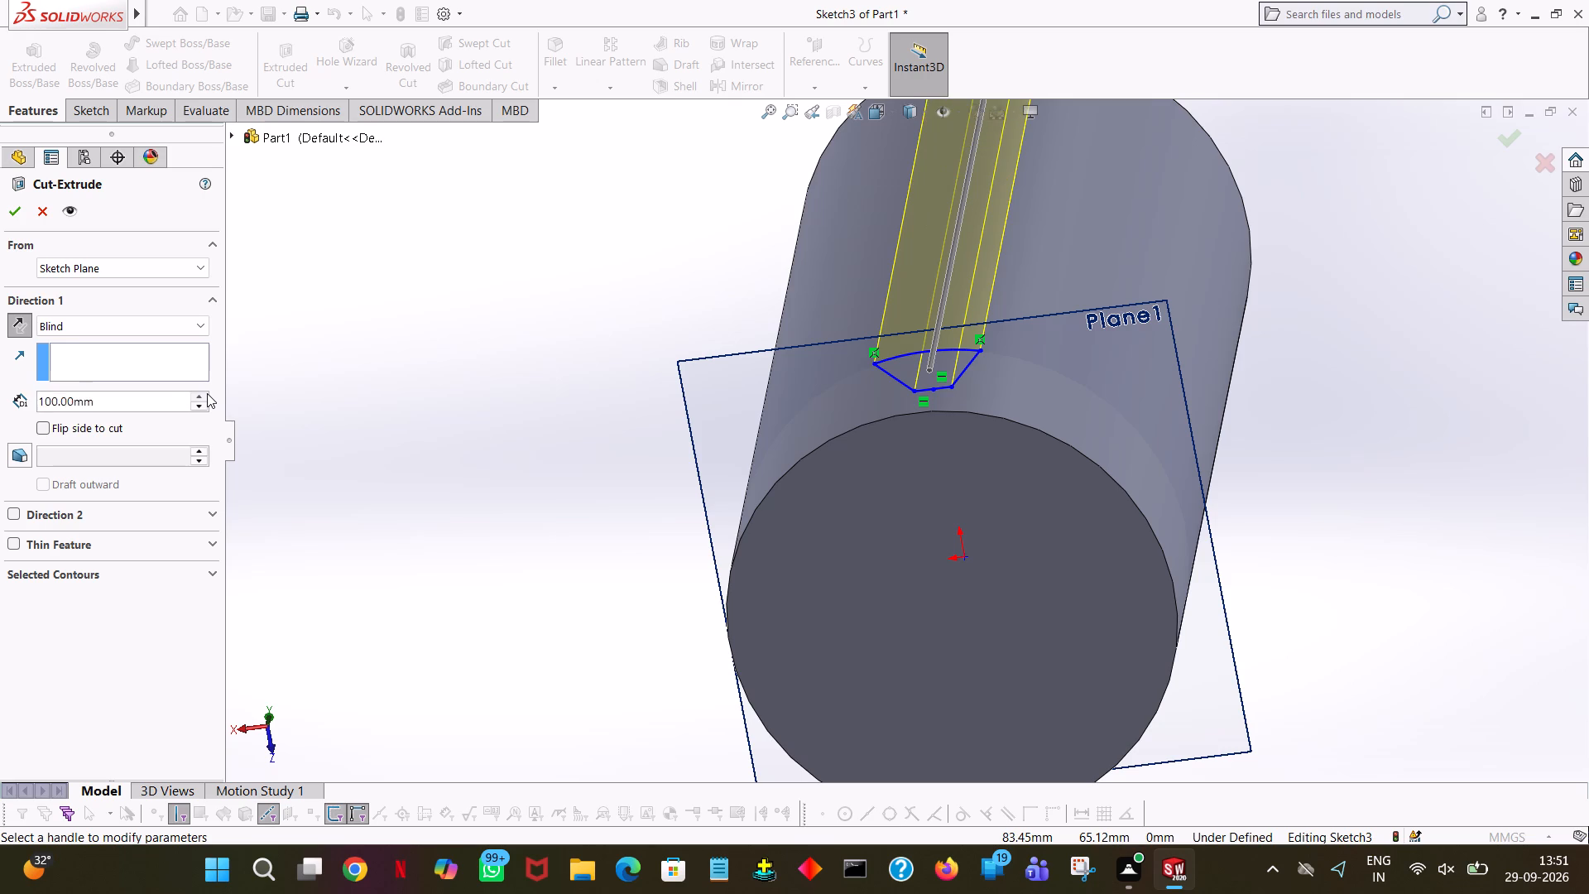
{"action": "left_click", "coordinate": [202, 395]}
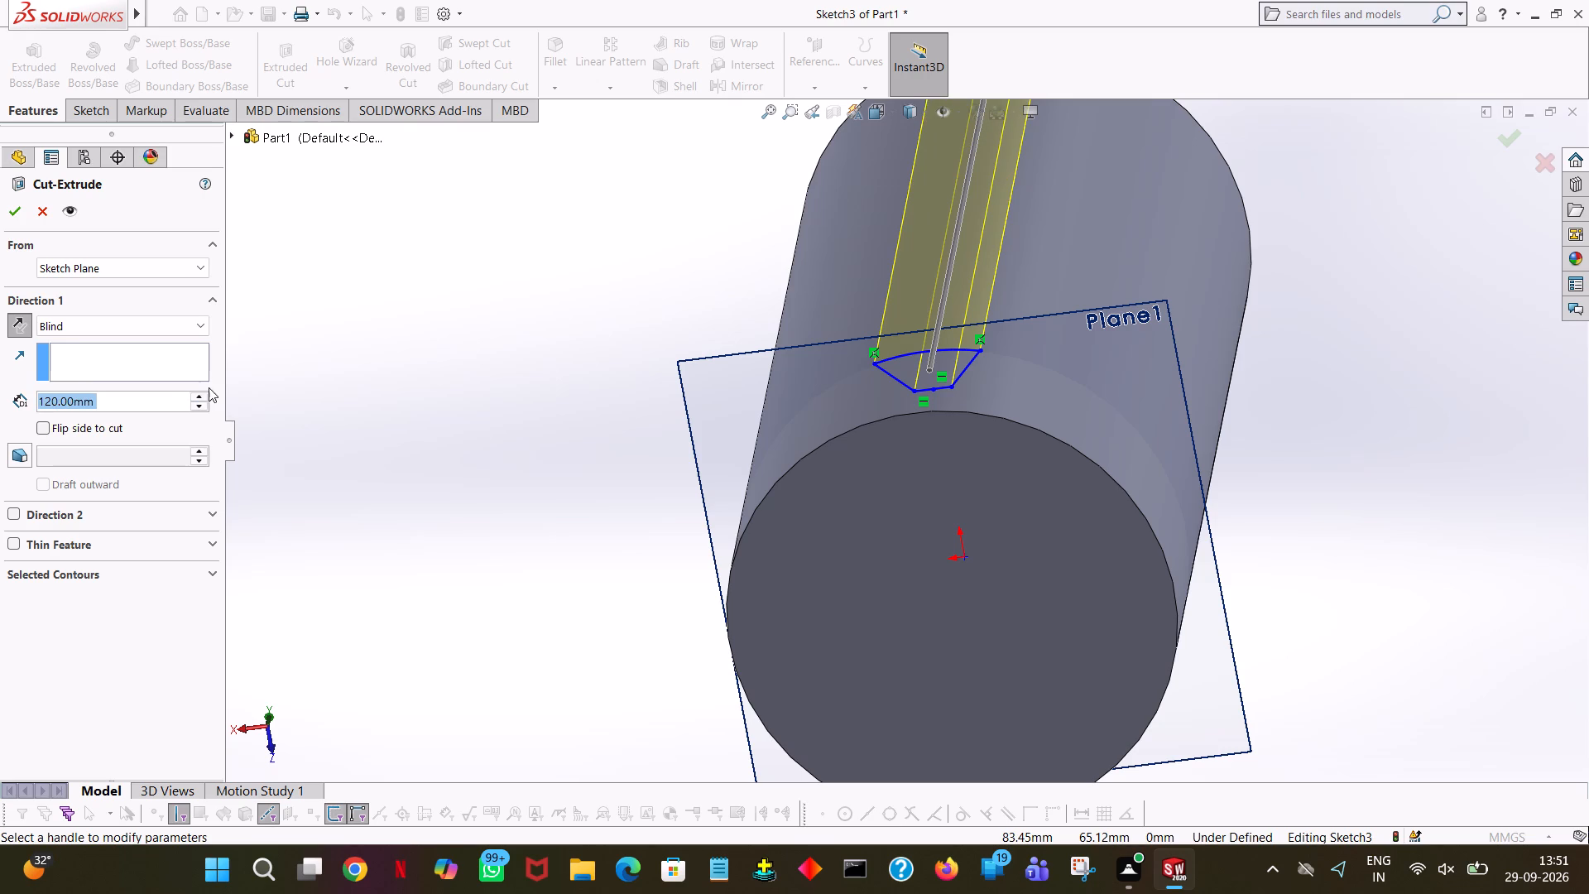
{"action": "middle_click_drag", "start_coordinate": [1236, 410], "coordinate": [1365, 229]}
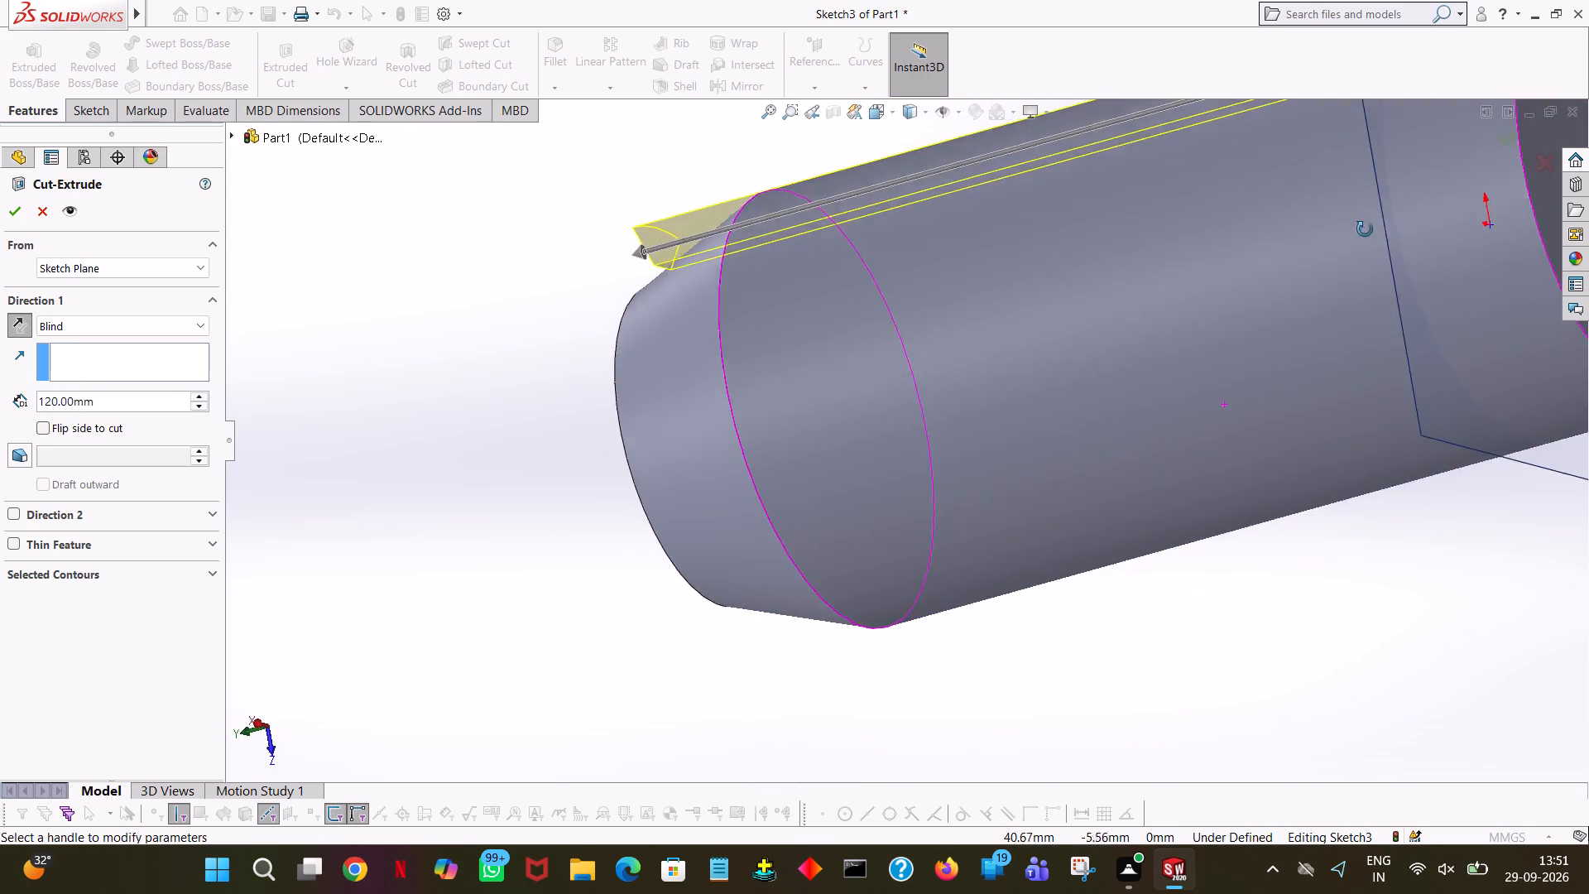
{"action": "middle_click_drag", "start_coordinate": [1365, 229], "coordinate": [1404, 243]}
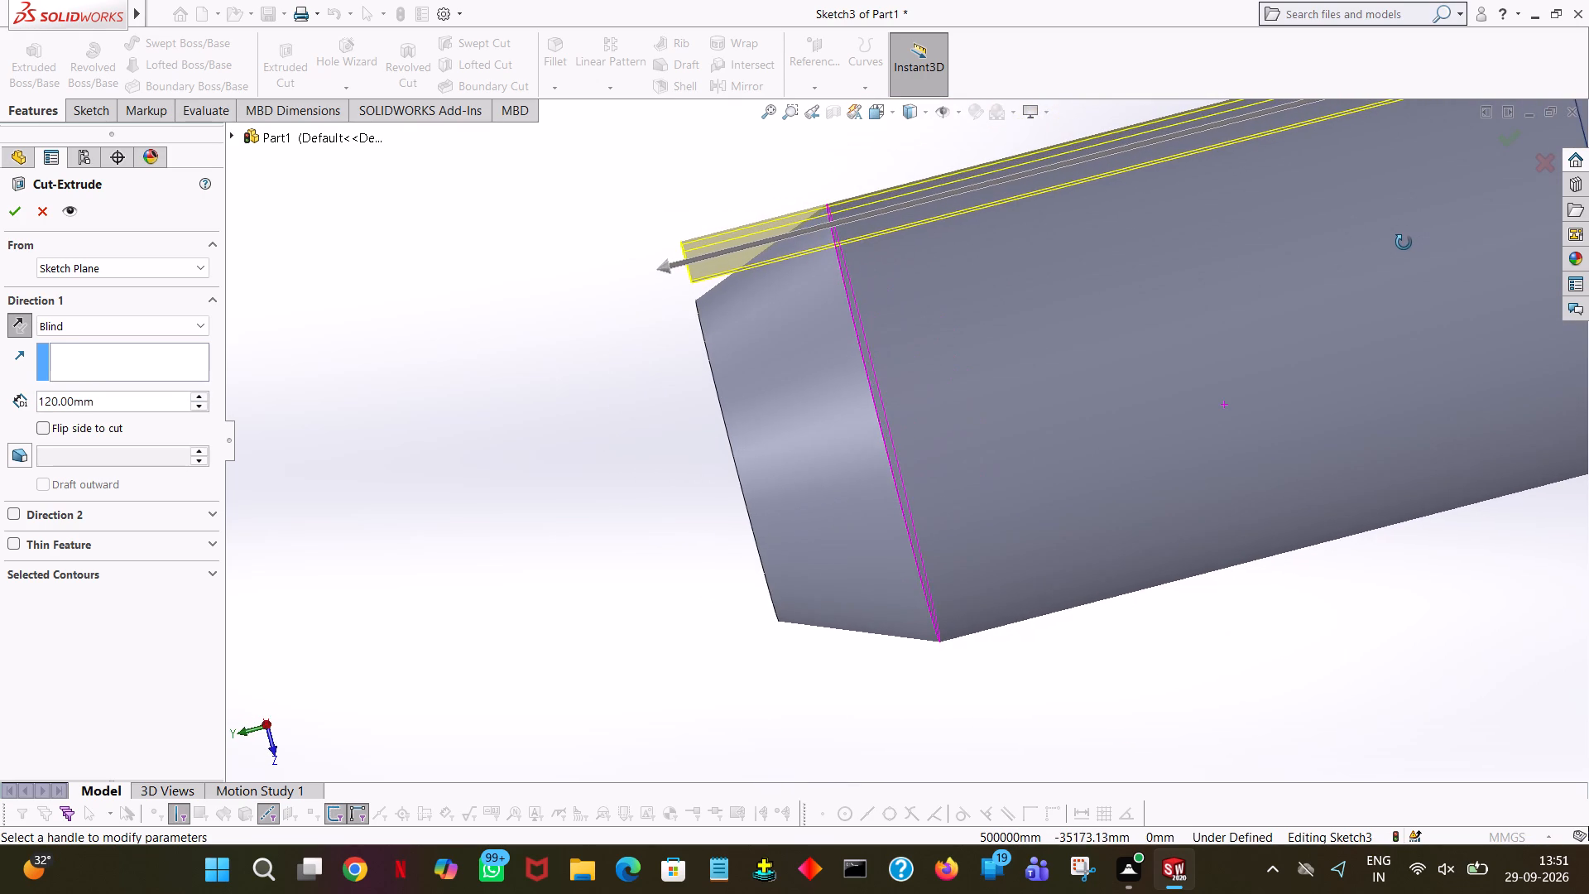
{"action": "middle_click_drag", "start_coordinate": [1404, 243], "coordinate": [1409, 252]}
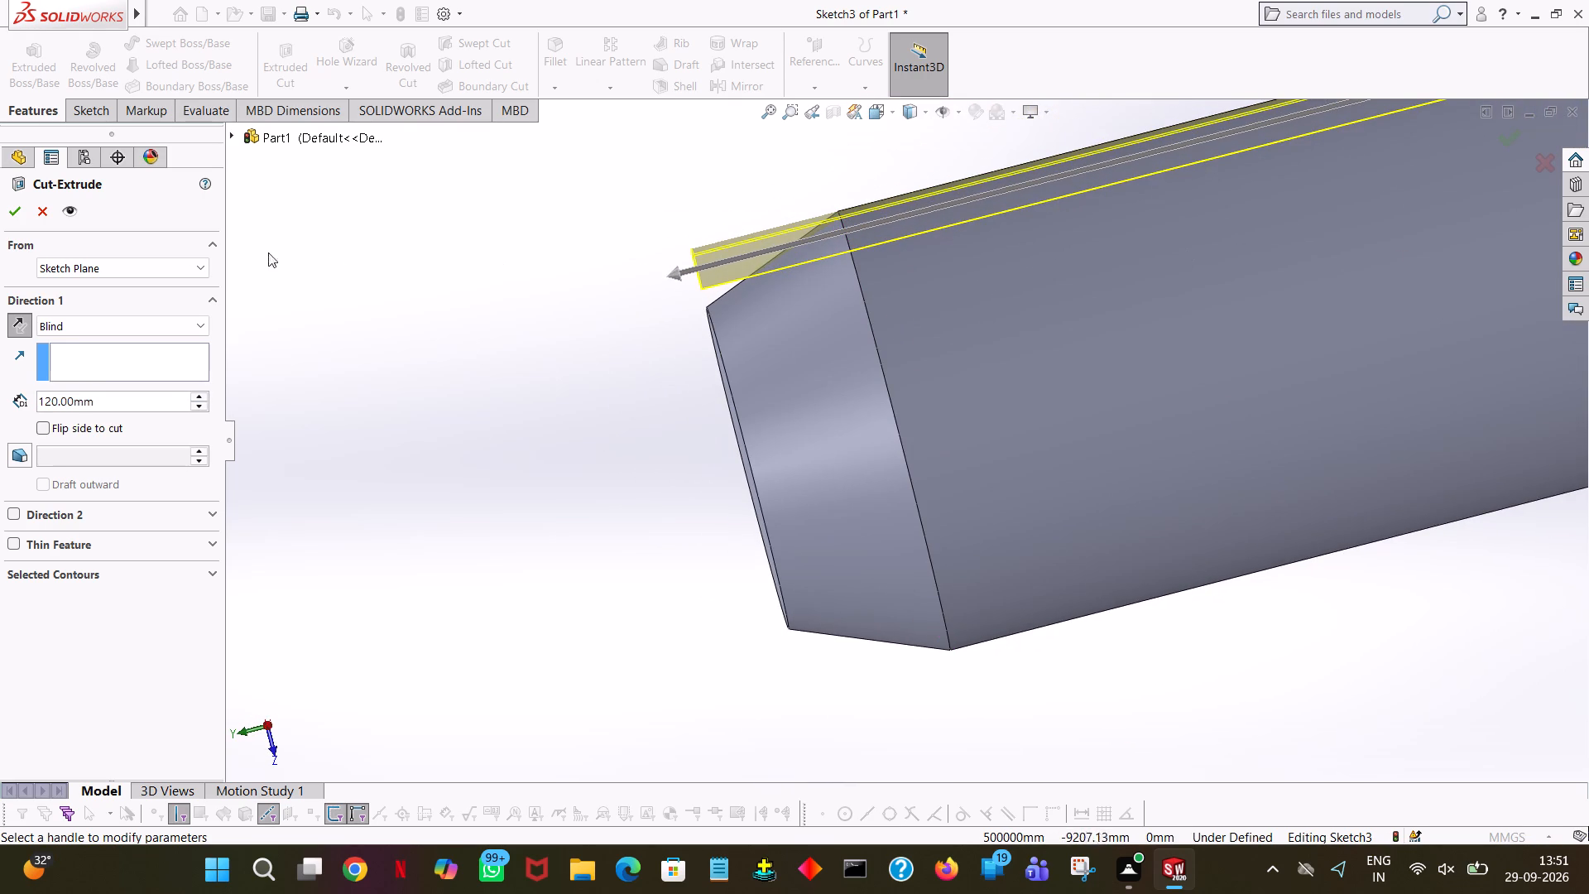
{"action": "left_click", "coordinate": [14, 211]}
{"action": "left_click", "coordinate": [267, 320]}
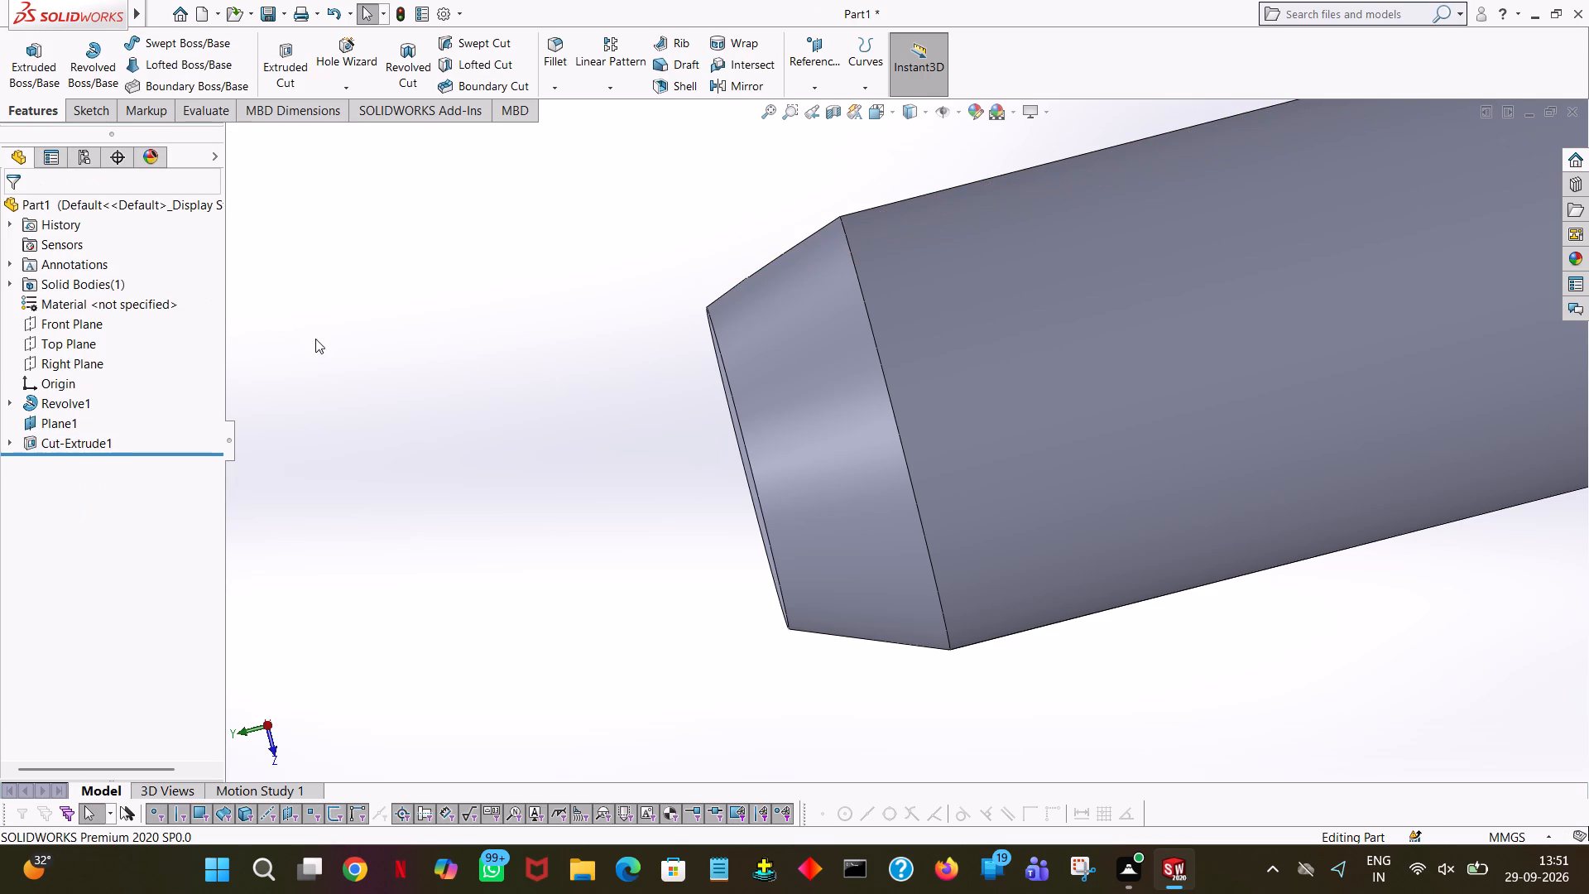
{"action": "middle_click_drag", "start_coordinate": [449, 356], "coordinate": [611, 277]}
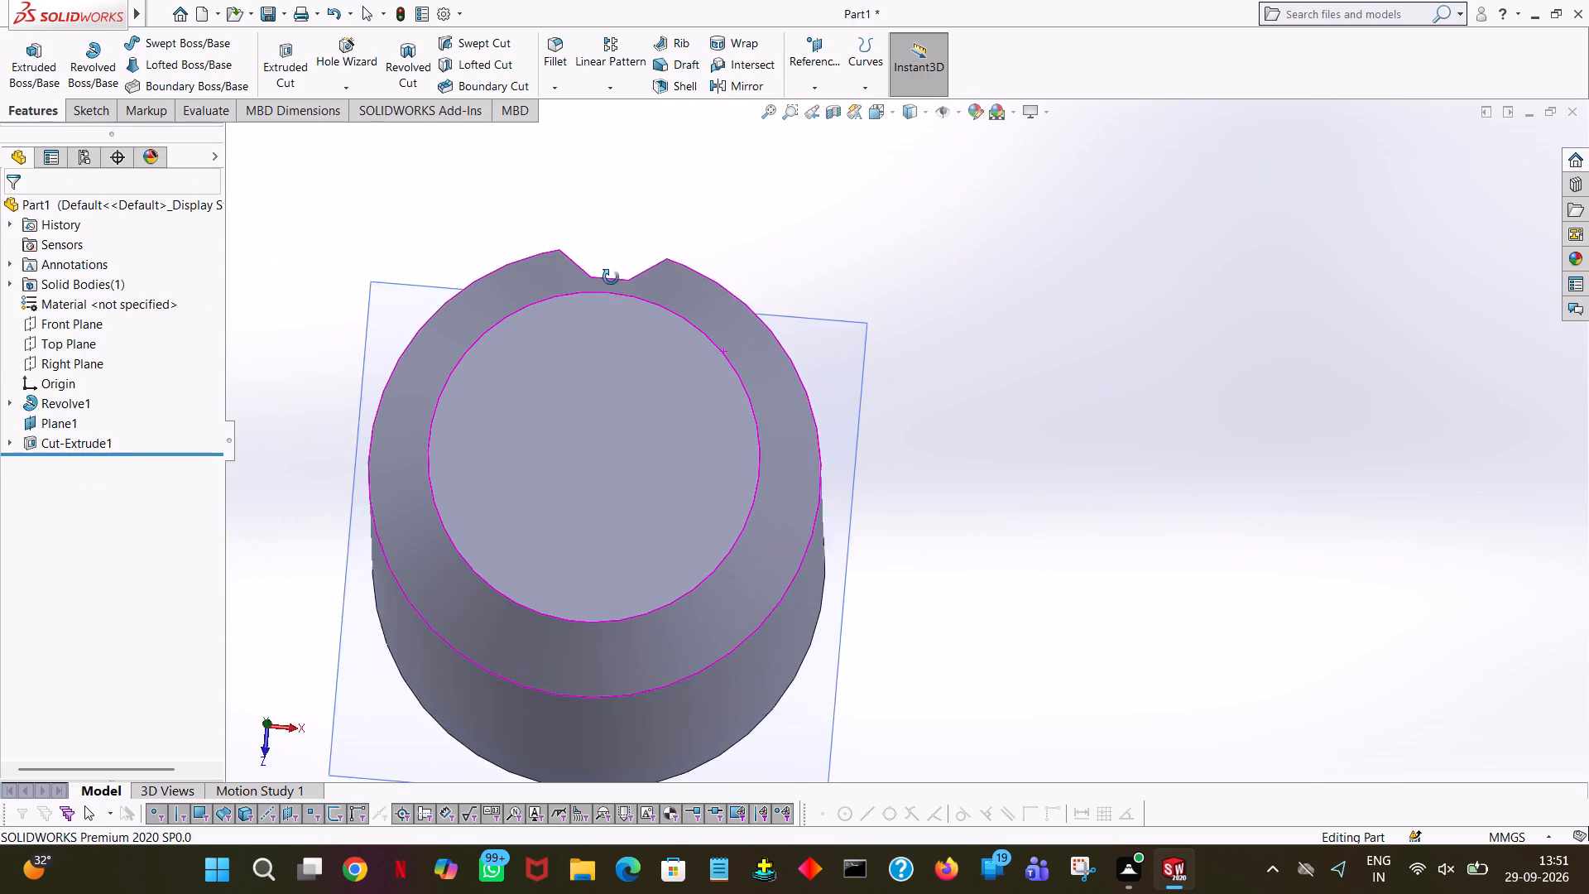
Examine the groove cut from several angles, including its closed end and where it breaks out through the chamfer.
{"action": "middle_click_drag", "start_coordinate": [611, 277], "coordinate": [609, 301]}
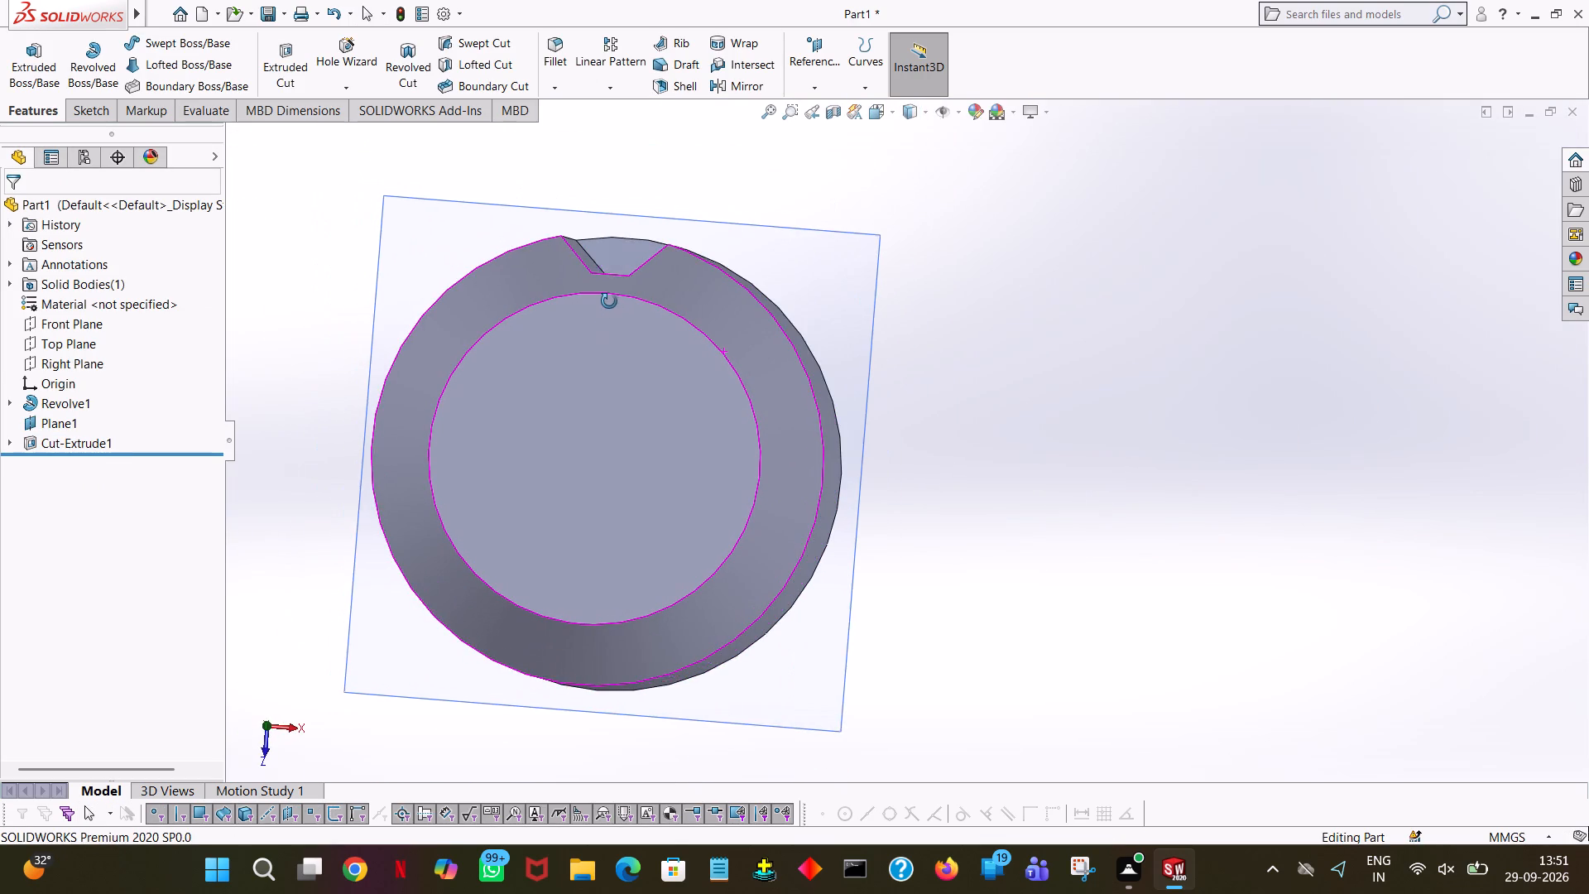
{"action": "middle_click_drag", "start_coordinate": [609, 301], "coordinate": [608, 300]}
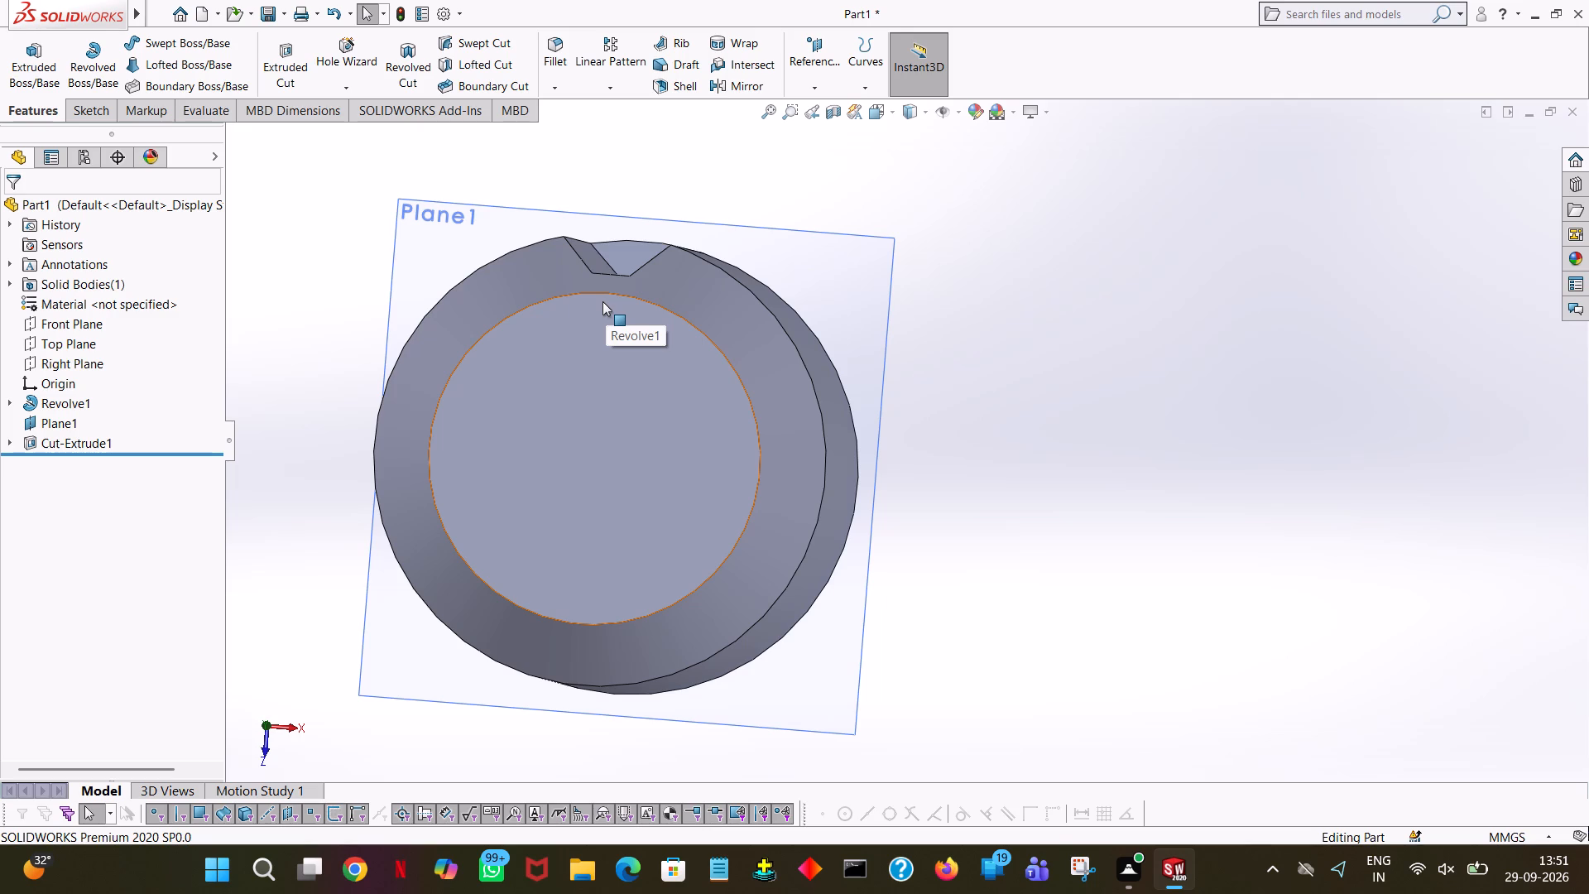
{"action": "middle_click_drag", "start_coordinate": [851, 368], "coordinate": [918, 363]}
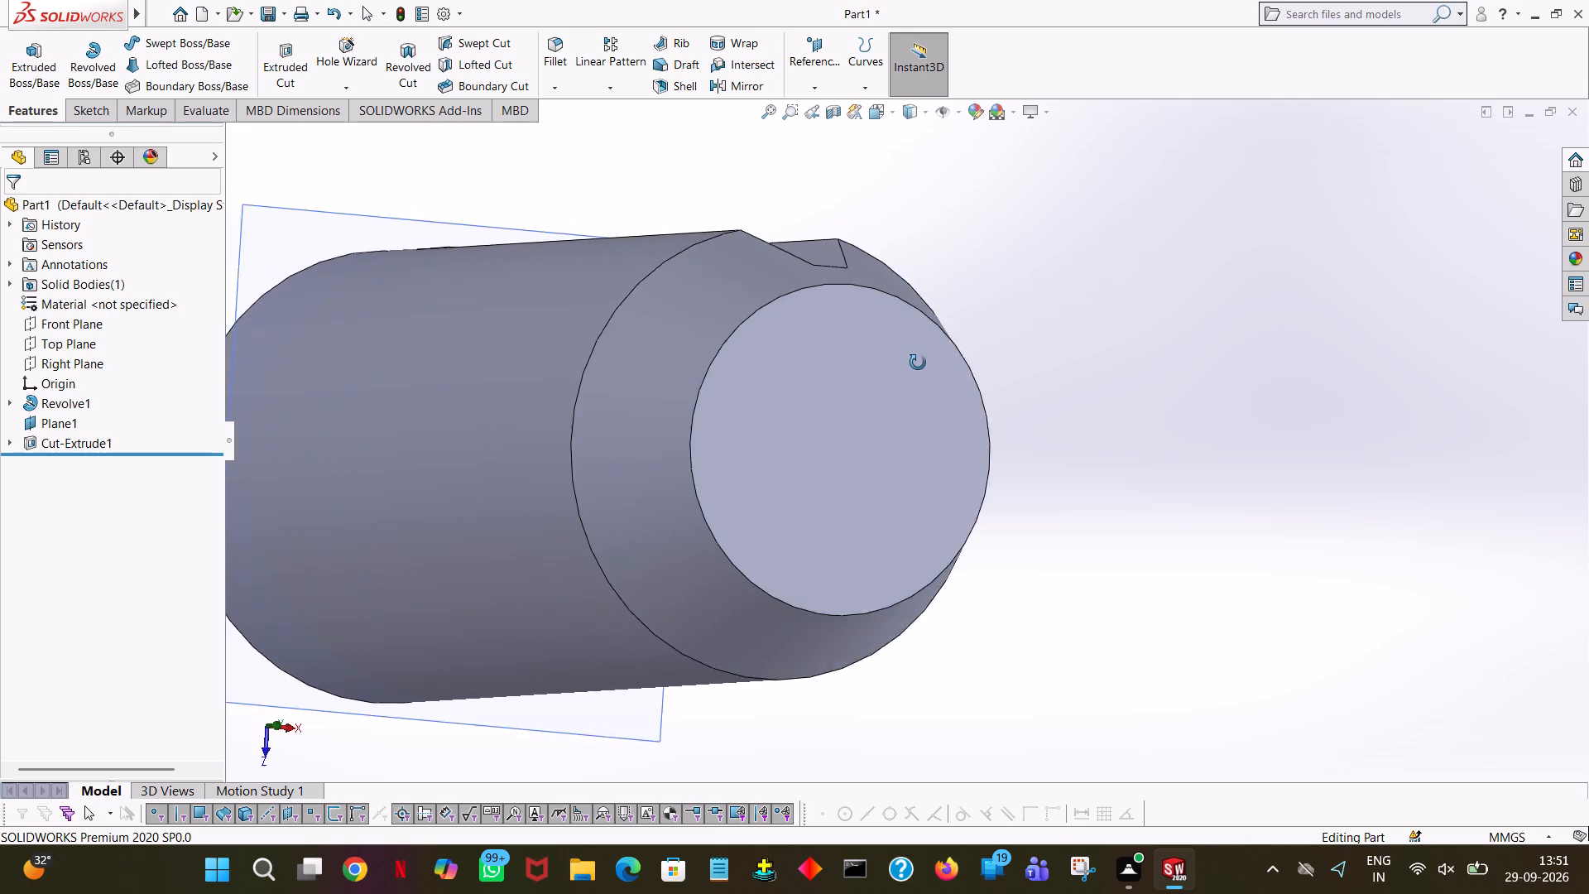
{"action": "middle_click_drag", "start_coordinate": [918, 363], "coordinate": [929, 411]}
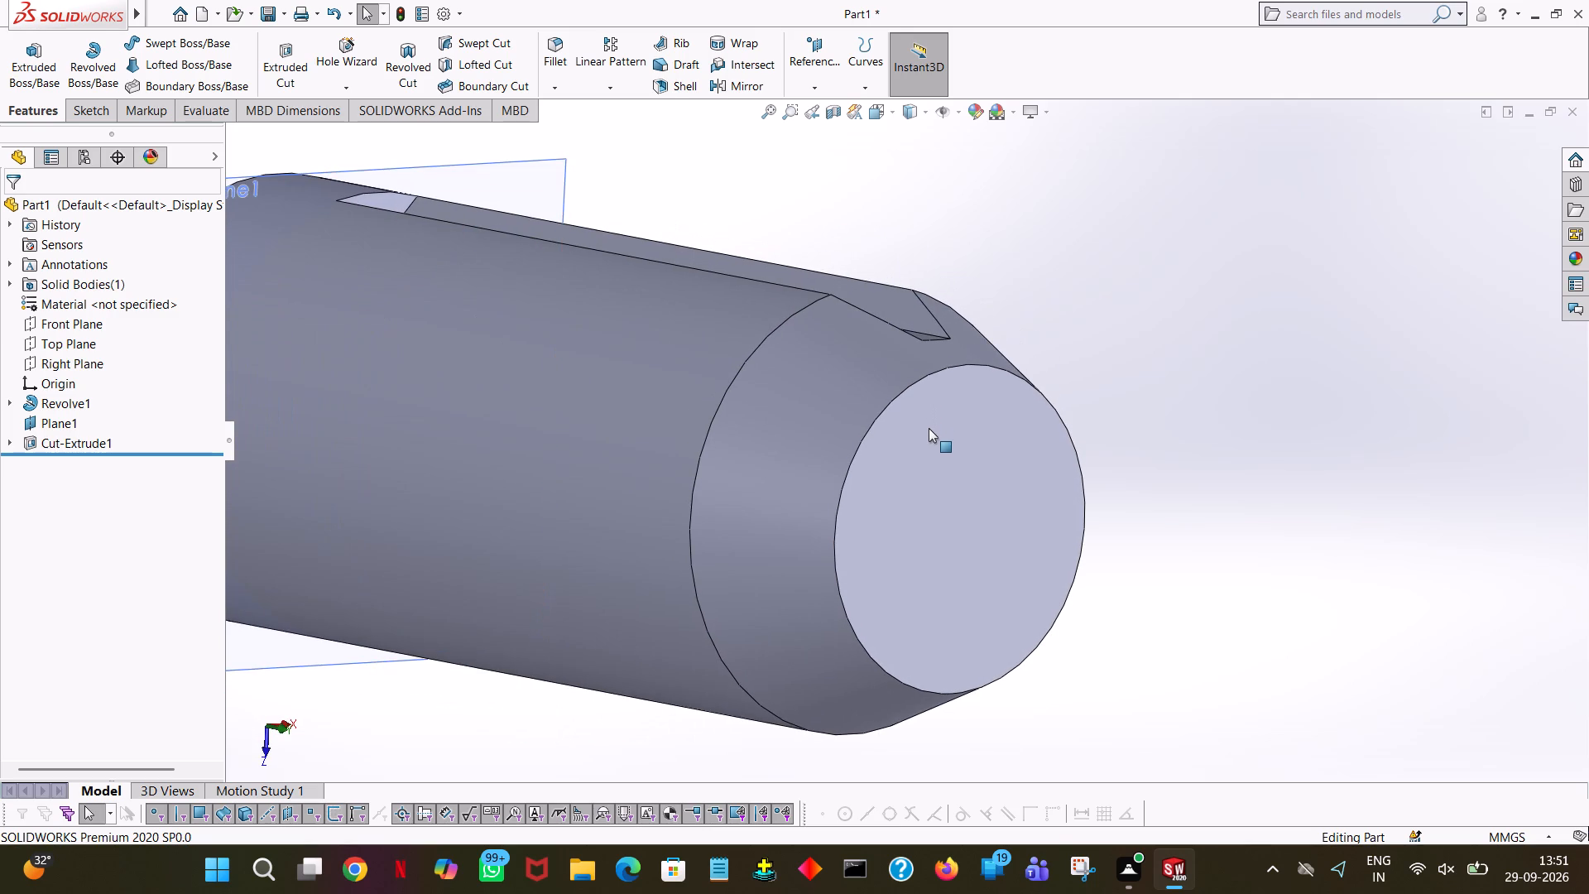
{"action": "middle_click_drag", "start_coordinate": [929, 447], "coordinate": [861, 467]}
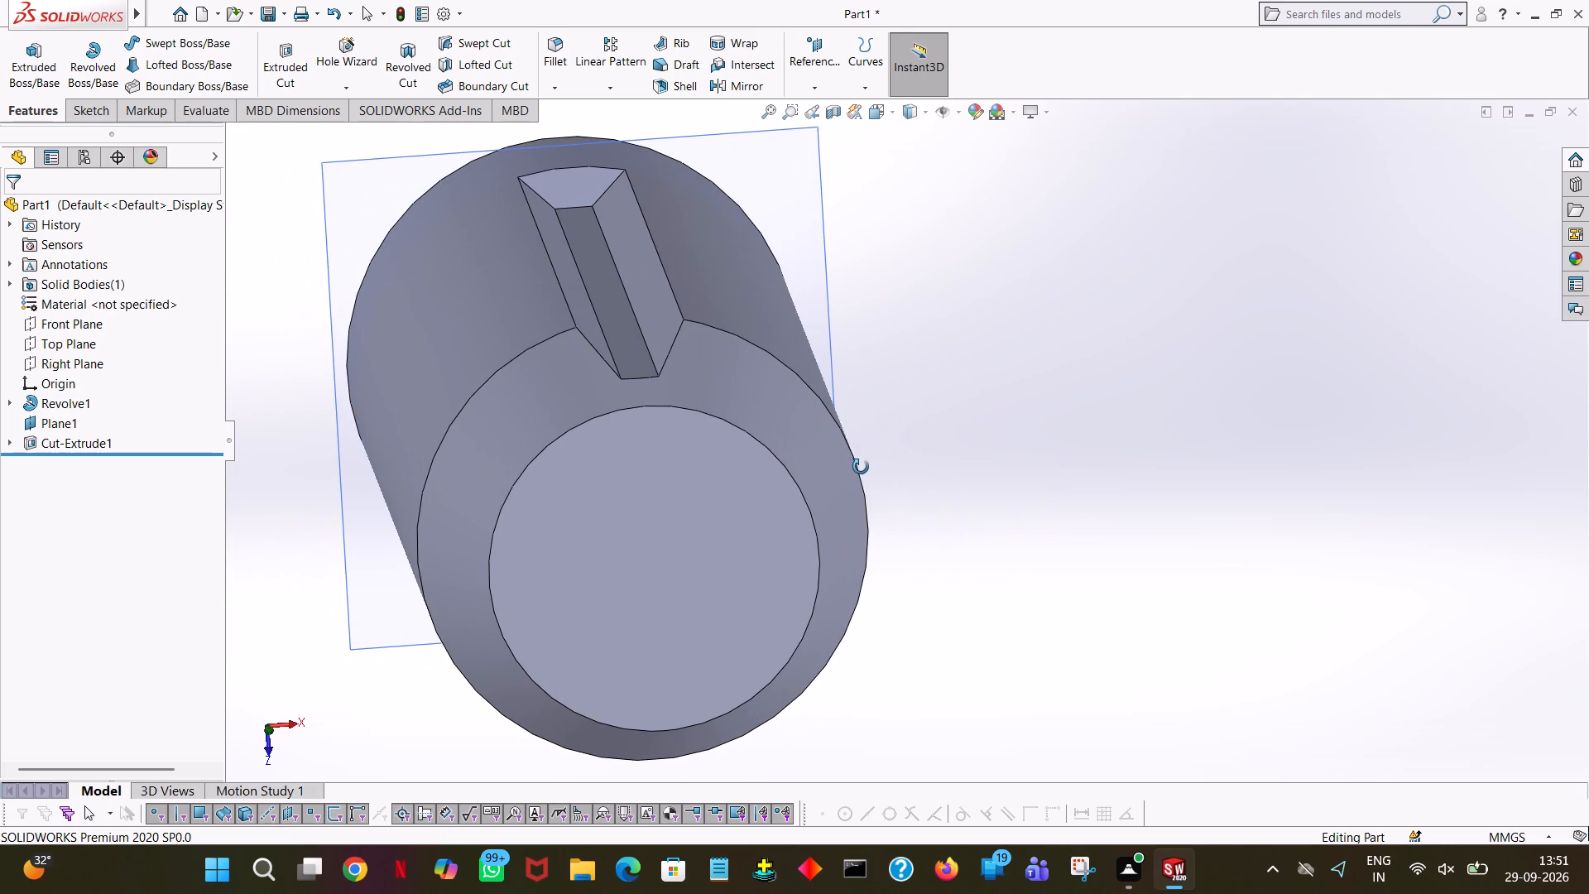
{"action": "middle_click_drag", "start_coordinate": [861, 467], "coordinate": [814, 493]}
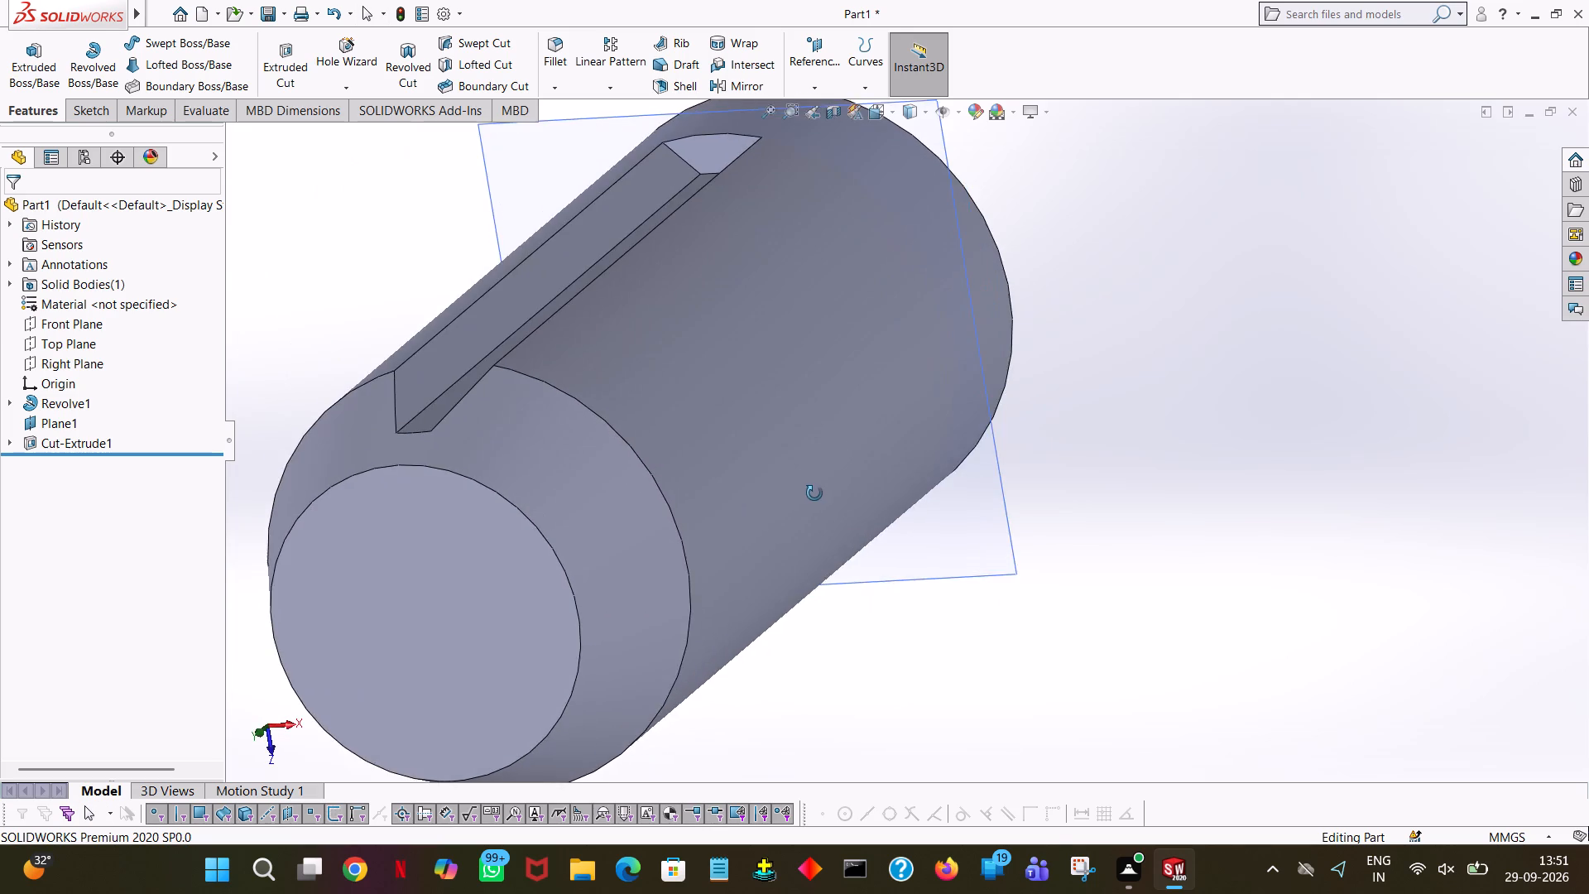
{"action": "middle_click_drag", "start_coordinate": [814, 493], "coordinate": [832, 425]}
{"action": "scroll", "coordinate": [832, 425], "scroll_direction": "down", "scroll_amount": 2, "text": "ctrl"}
{"action": "scroll", "coordinate": [832, 425], "scroll_direction": "up", "scroll_amount": 5, "text": "ctrl"}
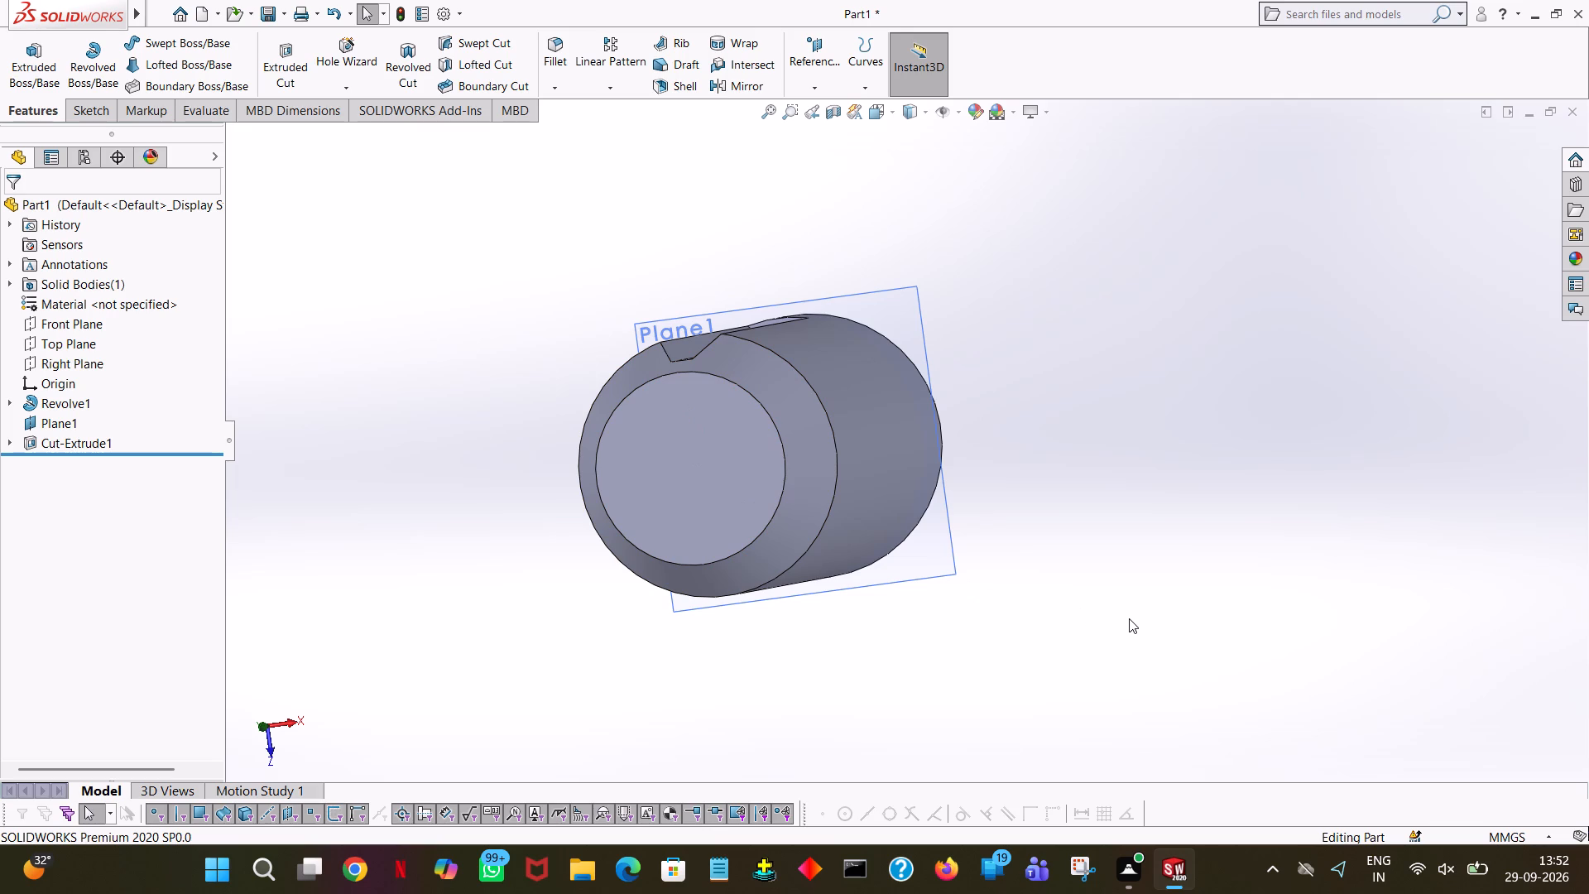
{"action": "middle_click_drag", "start_coordinate": [1269, 411], "coordinate": [1293, 435]}
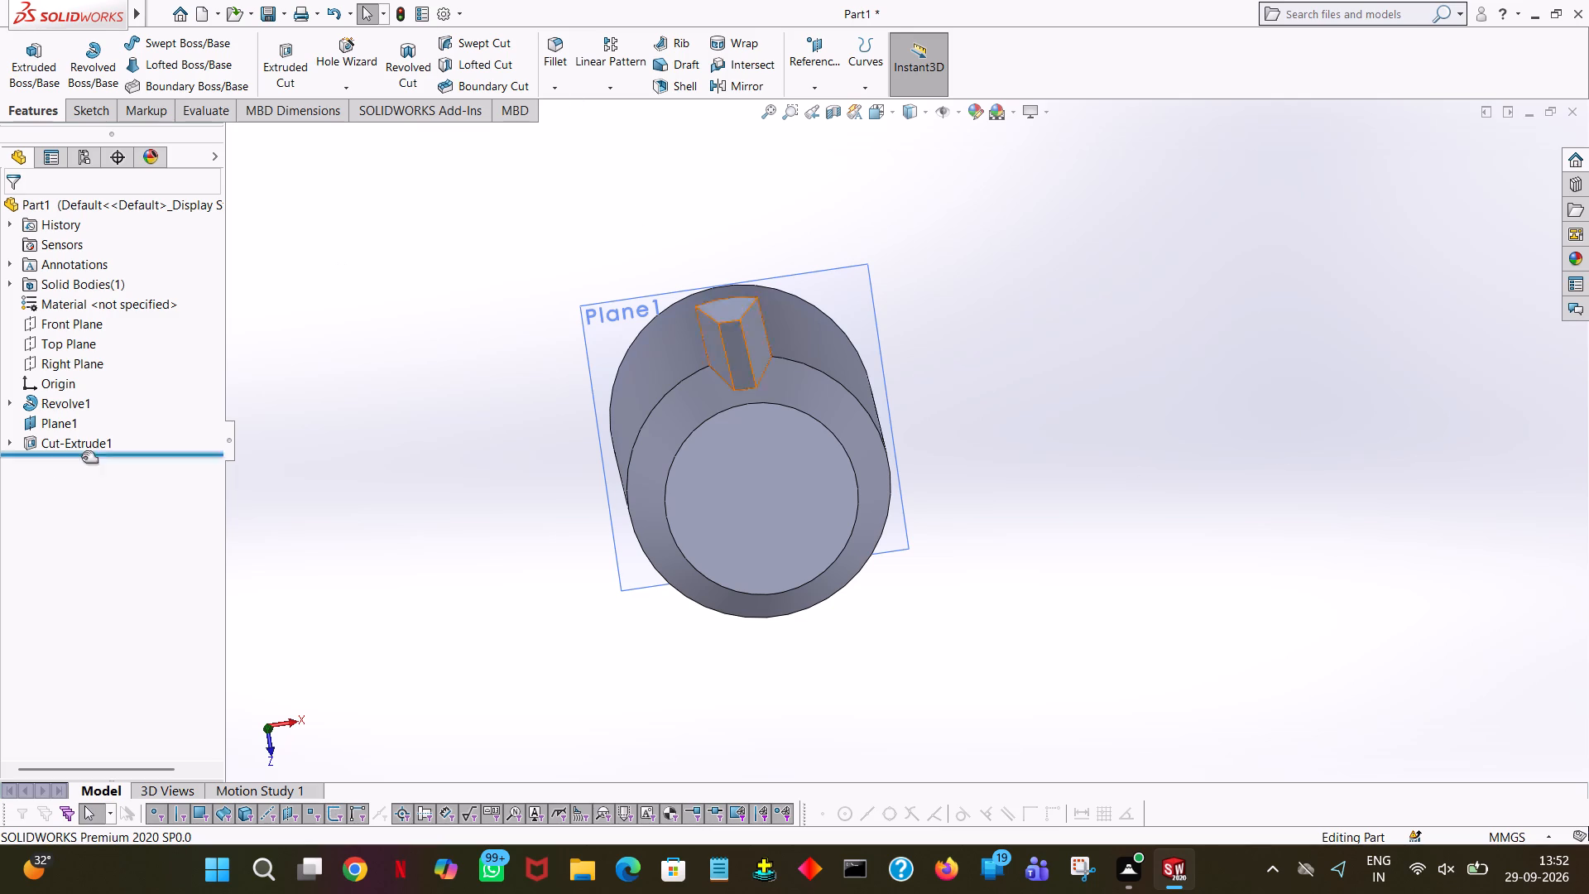
Hide the reference plane Plane1 in the model.
{"action": "left_click", "coordinate": [31, 421]}
{"action": "left_click", "coordinate": [65, 402]}
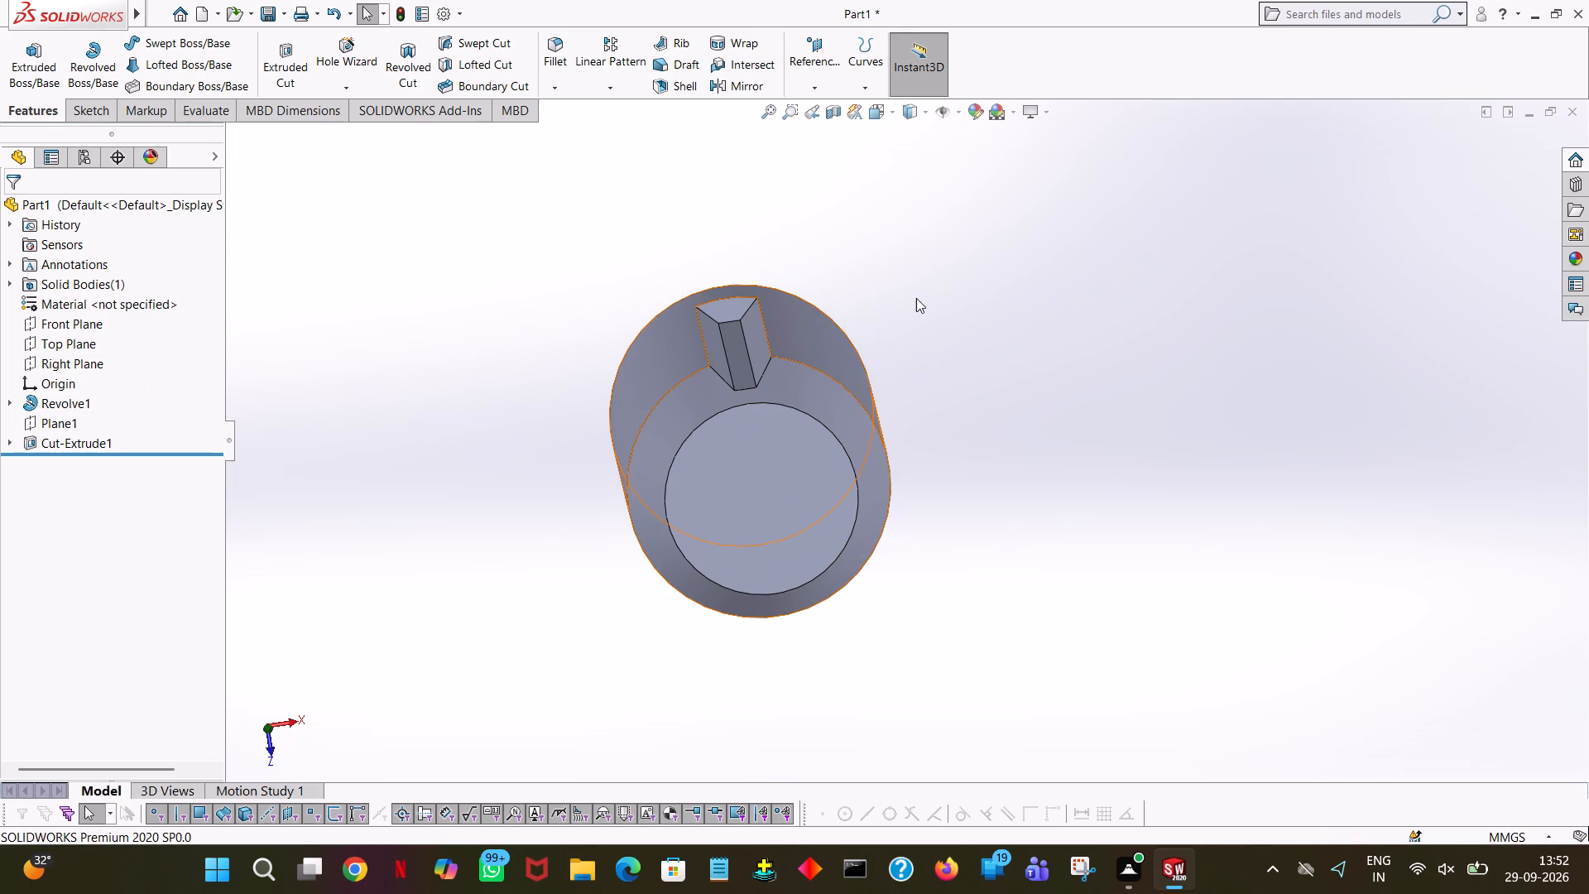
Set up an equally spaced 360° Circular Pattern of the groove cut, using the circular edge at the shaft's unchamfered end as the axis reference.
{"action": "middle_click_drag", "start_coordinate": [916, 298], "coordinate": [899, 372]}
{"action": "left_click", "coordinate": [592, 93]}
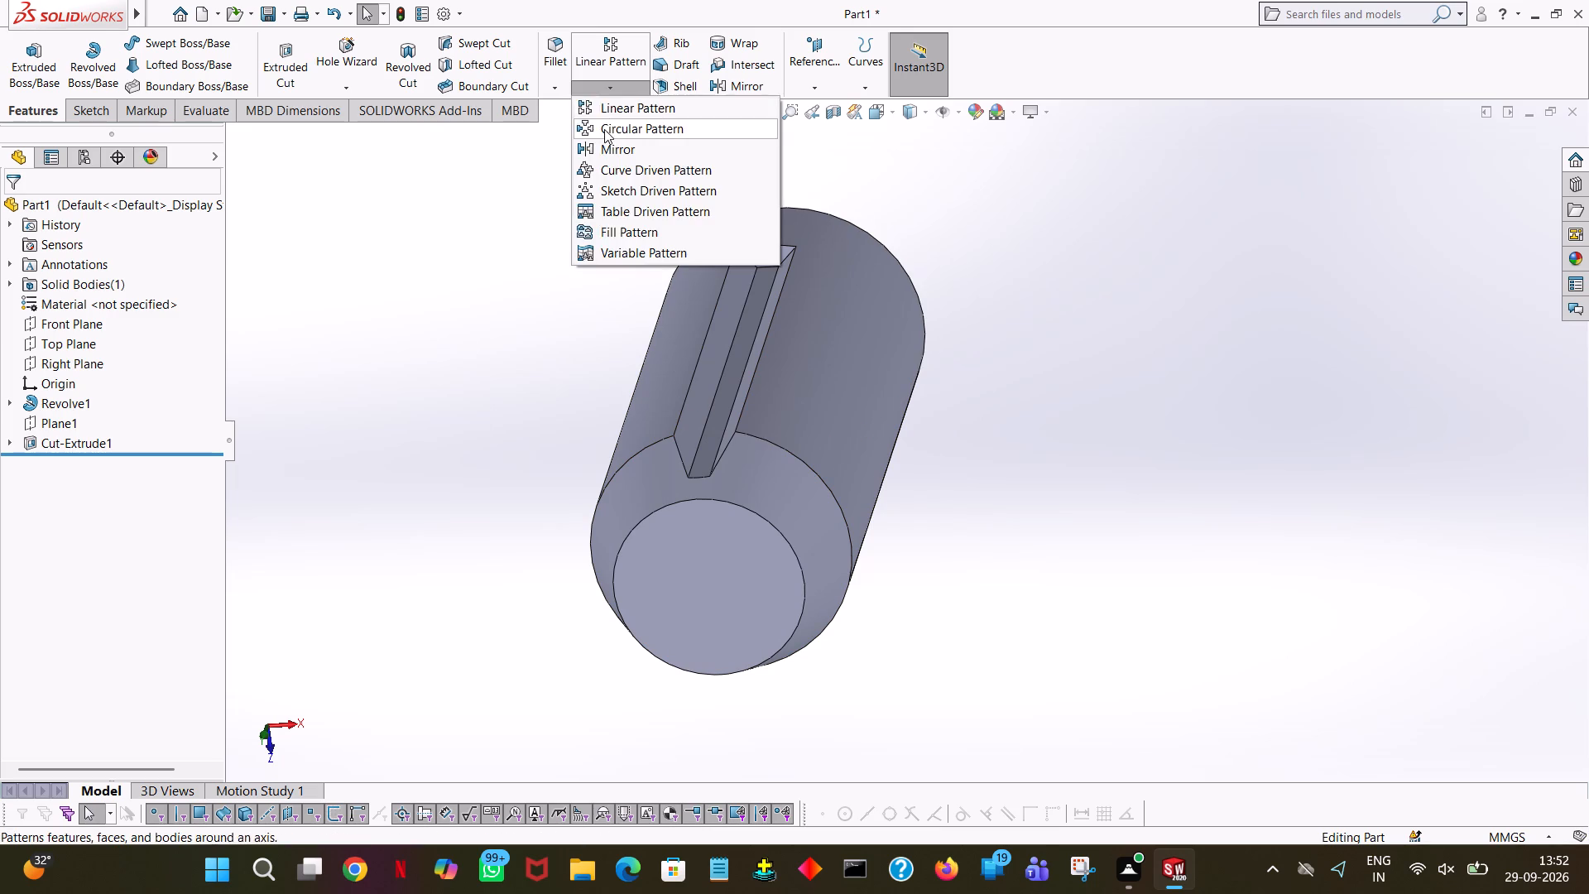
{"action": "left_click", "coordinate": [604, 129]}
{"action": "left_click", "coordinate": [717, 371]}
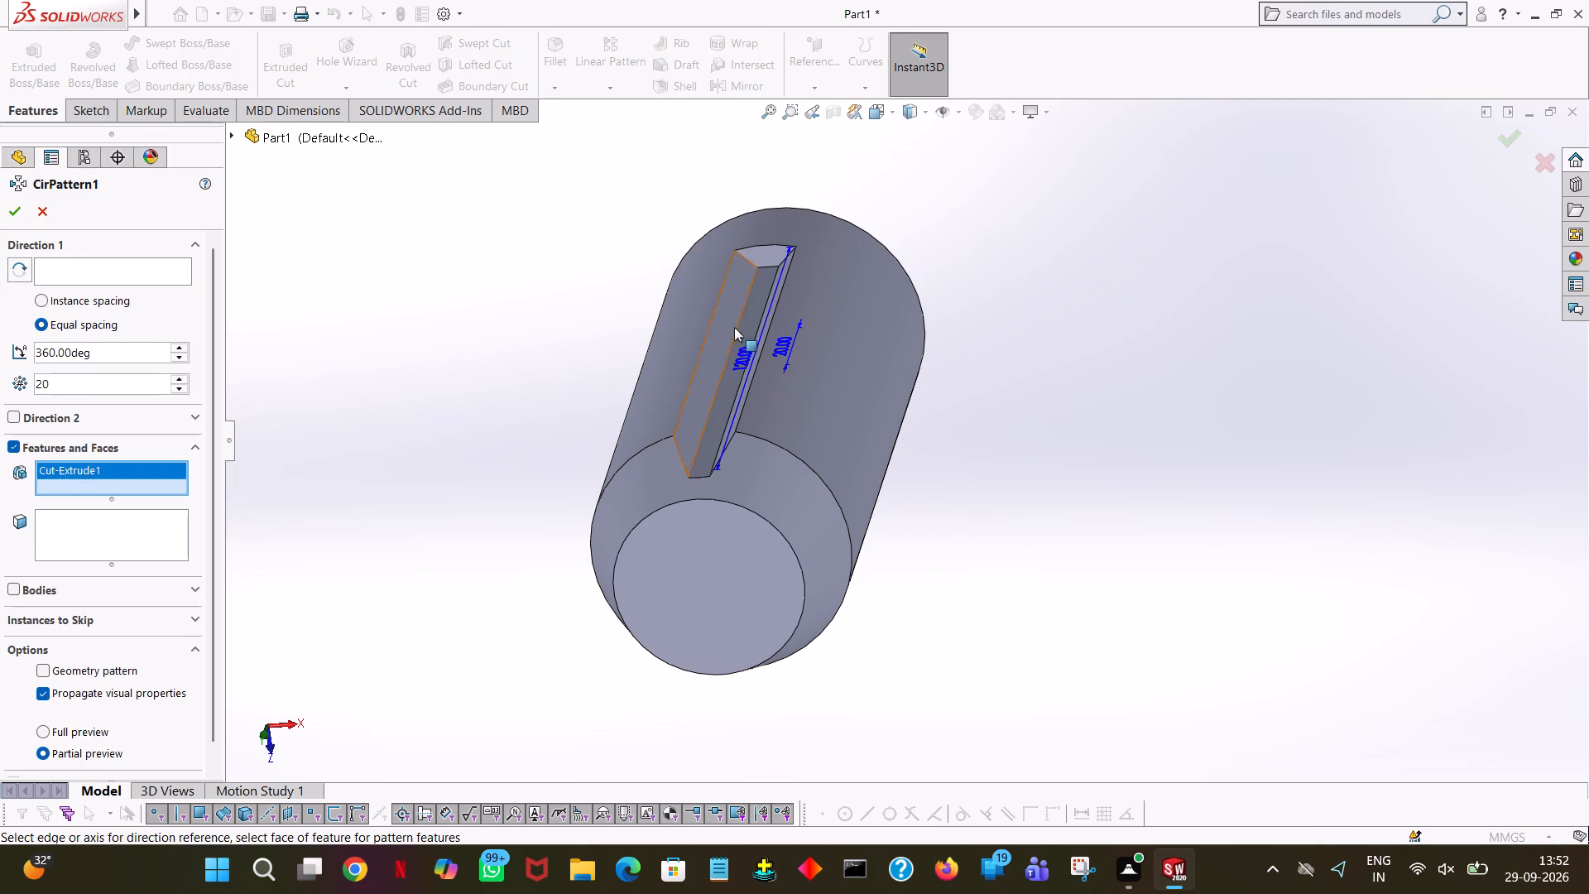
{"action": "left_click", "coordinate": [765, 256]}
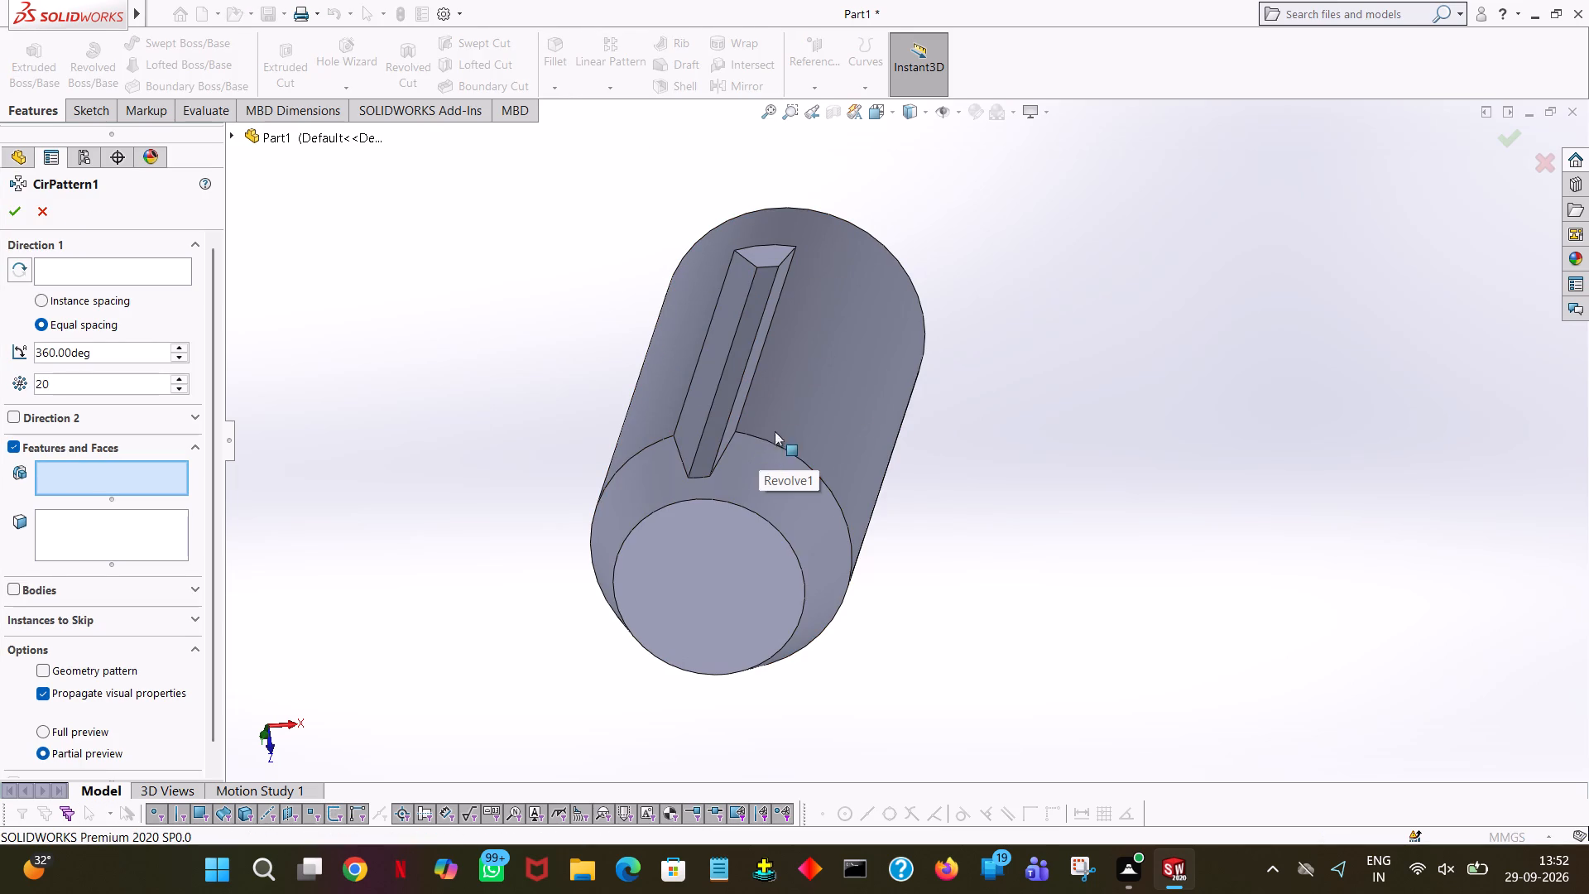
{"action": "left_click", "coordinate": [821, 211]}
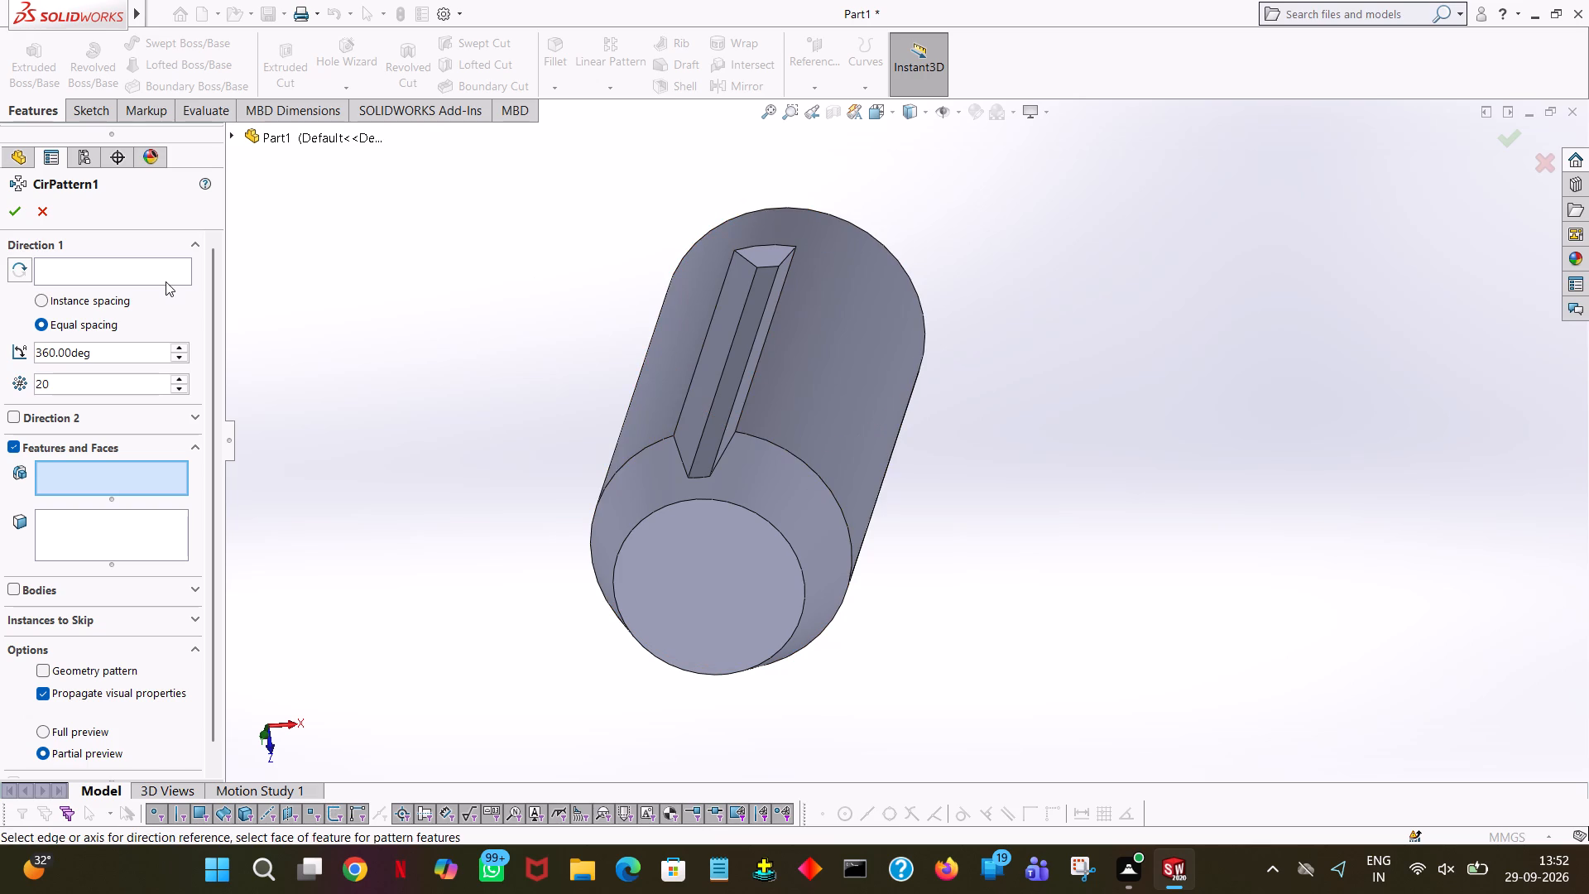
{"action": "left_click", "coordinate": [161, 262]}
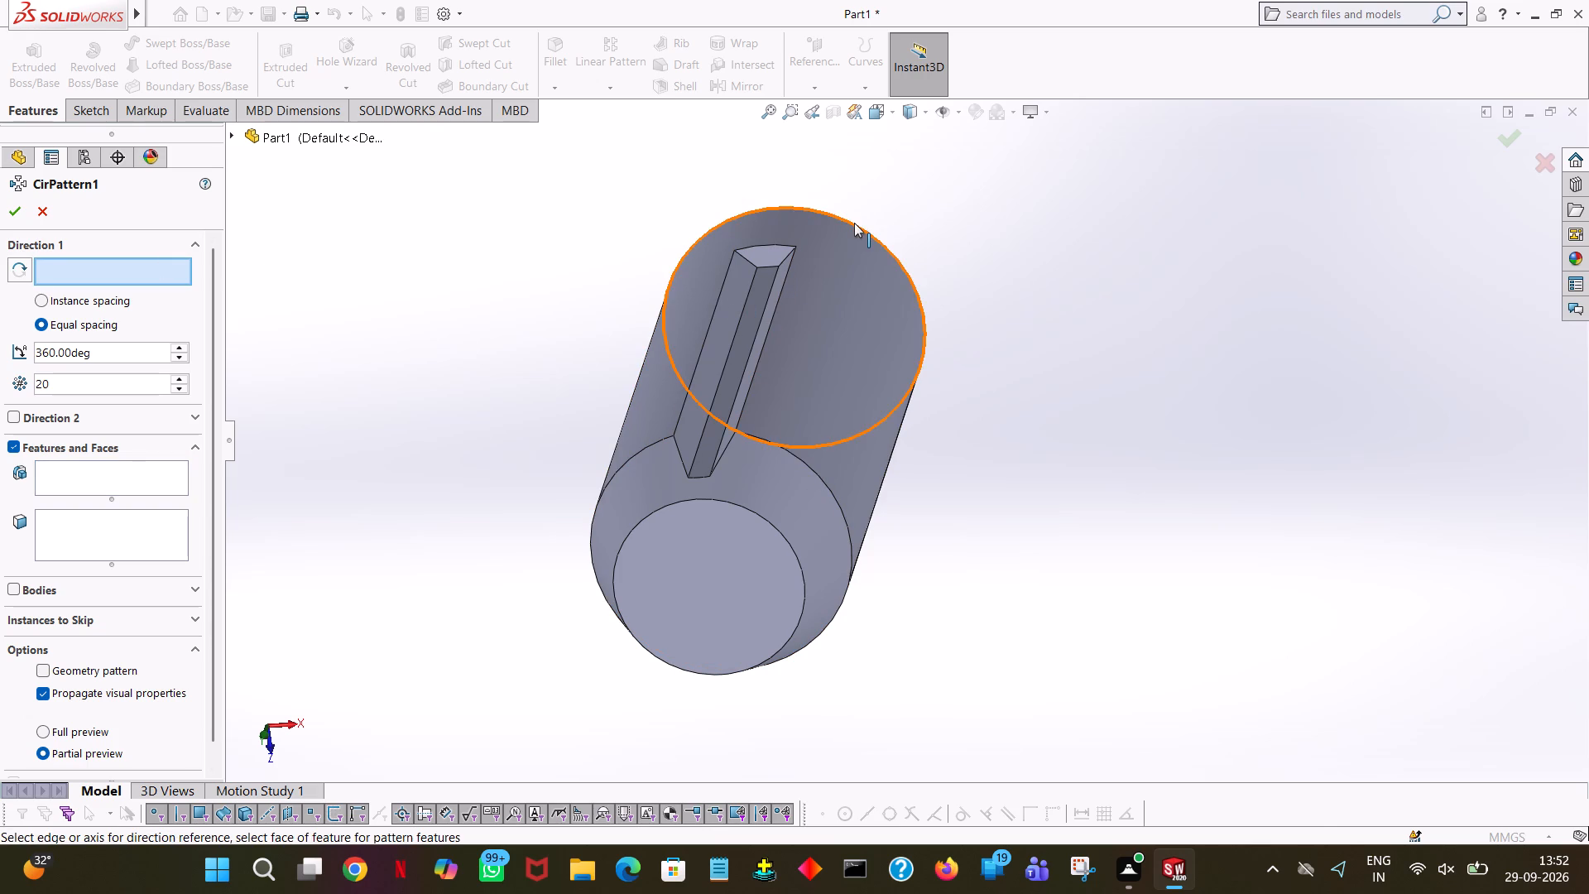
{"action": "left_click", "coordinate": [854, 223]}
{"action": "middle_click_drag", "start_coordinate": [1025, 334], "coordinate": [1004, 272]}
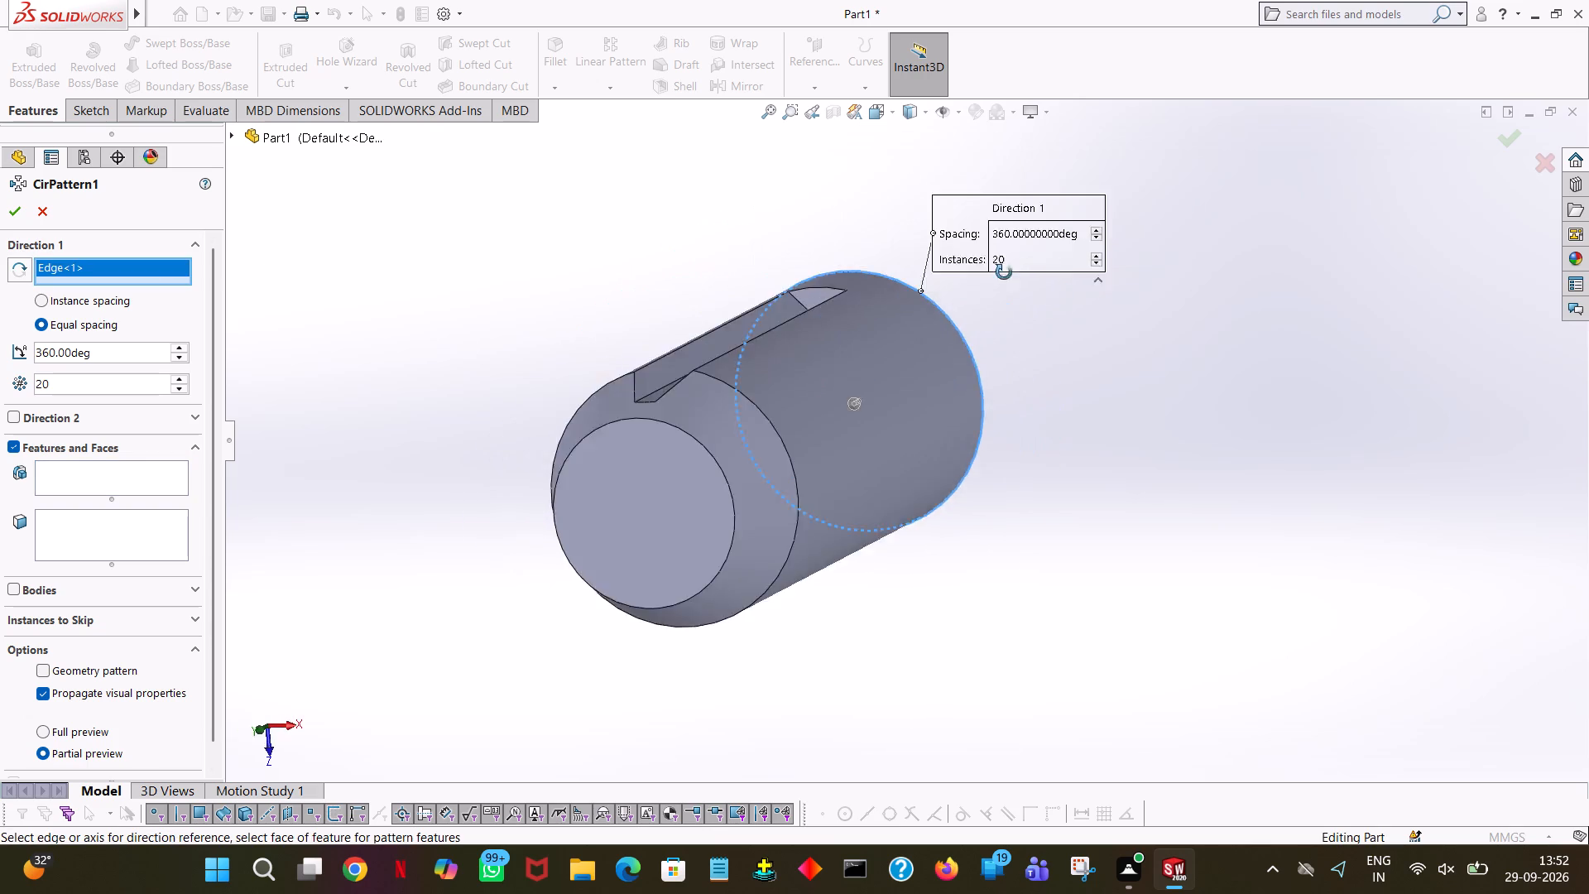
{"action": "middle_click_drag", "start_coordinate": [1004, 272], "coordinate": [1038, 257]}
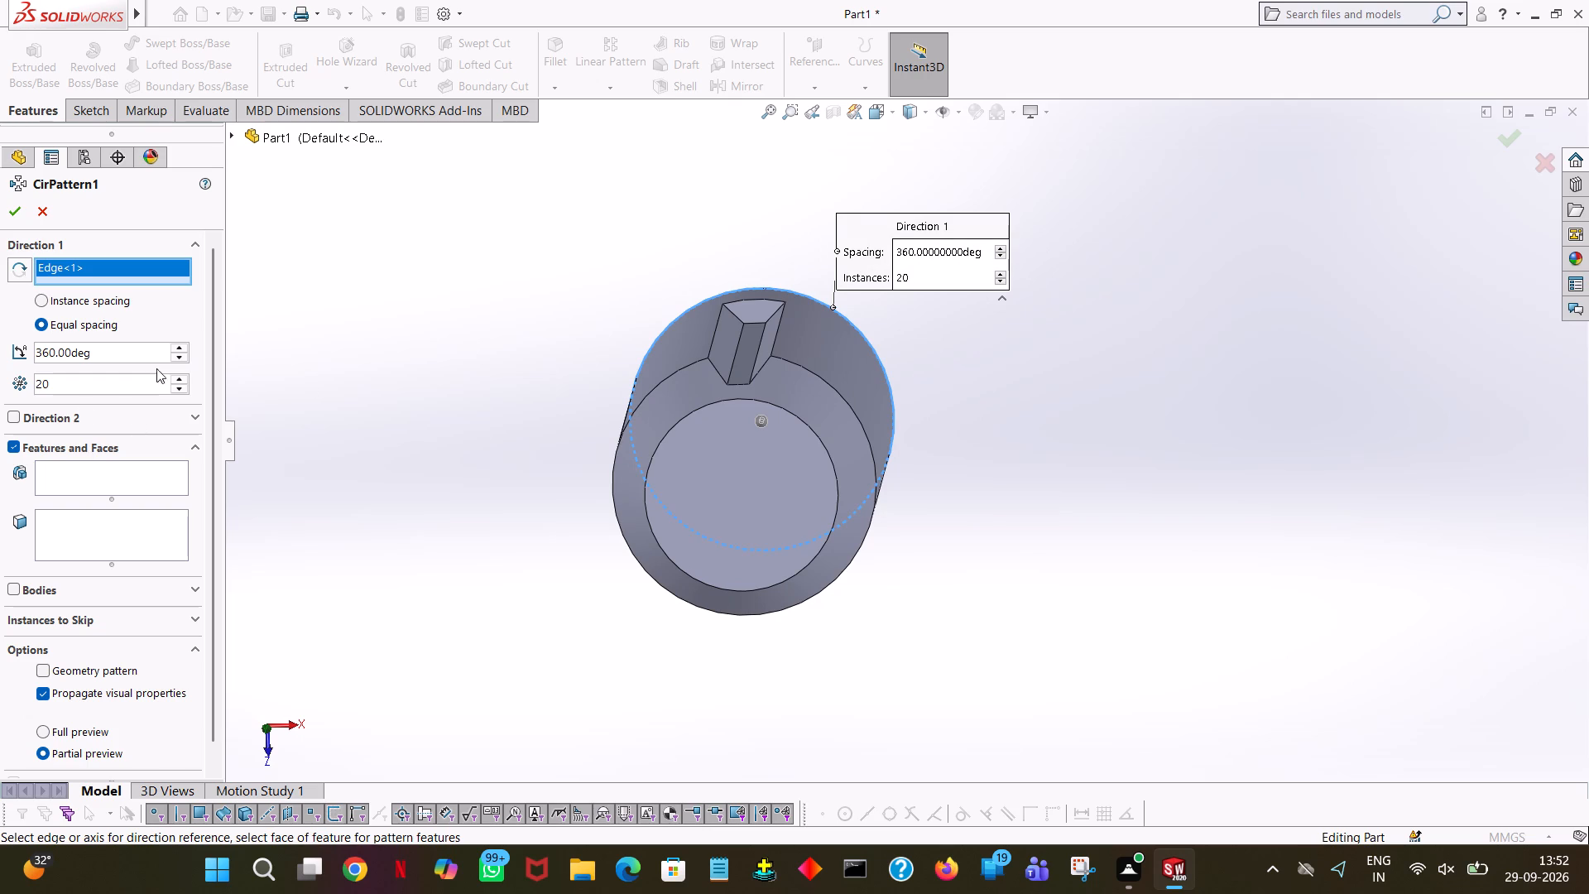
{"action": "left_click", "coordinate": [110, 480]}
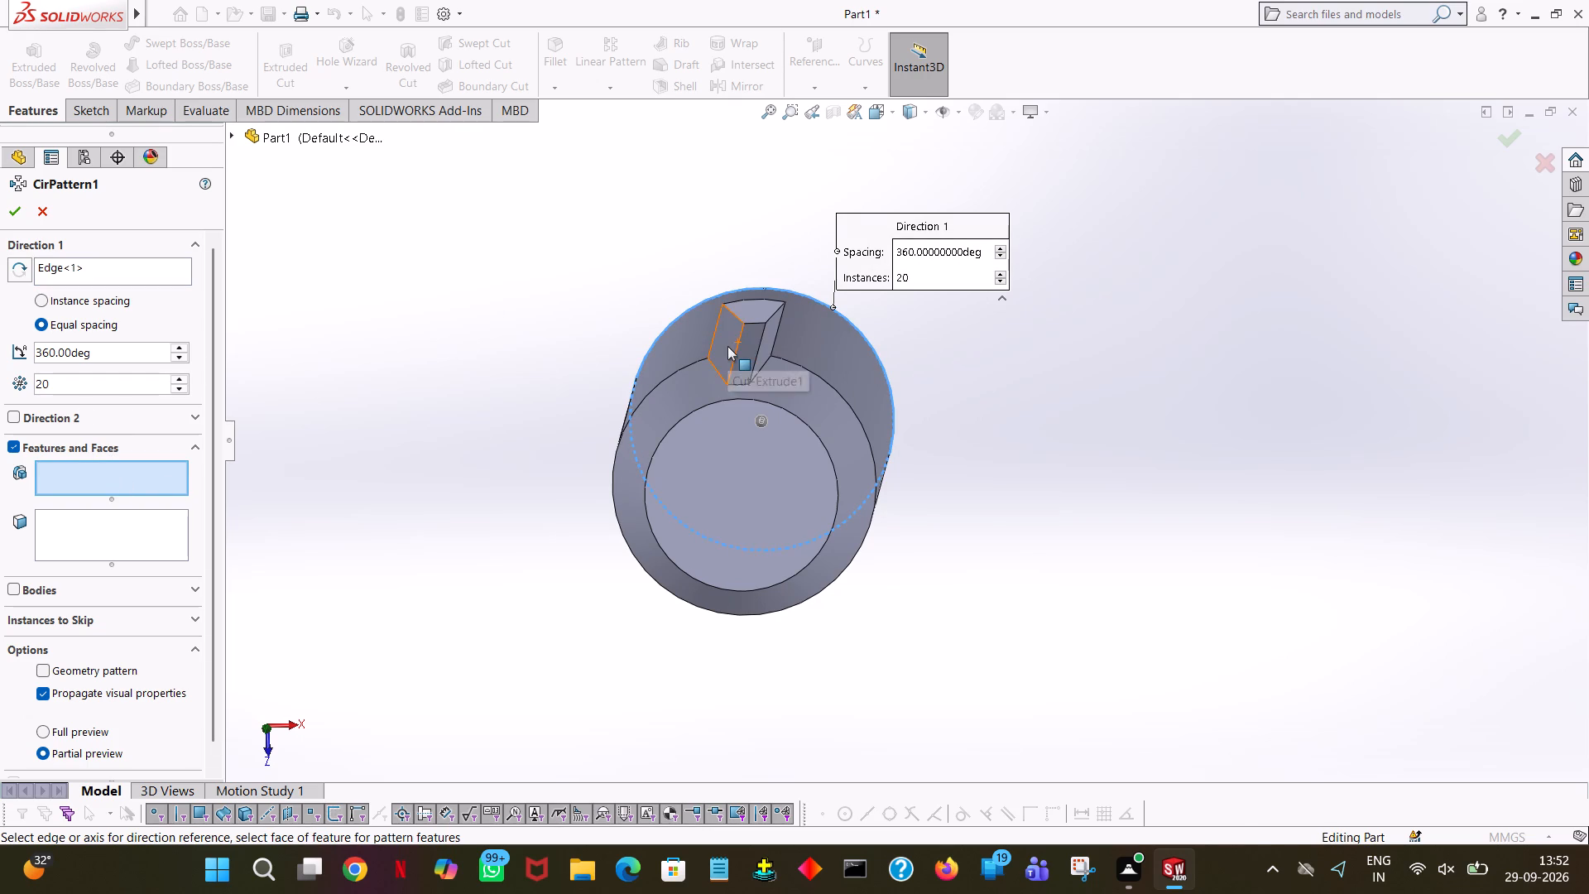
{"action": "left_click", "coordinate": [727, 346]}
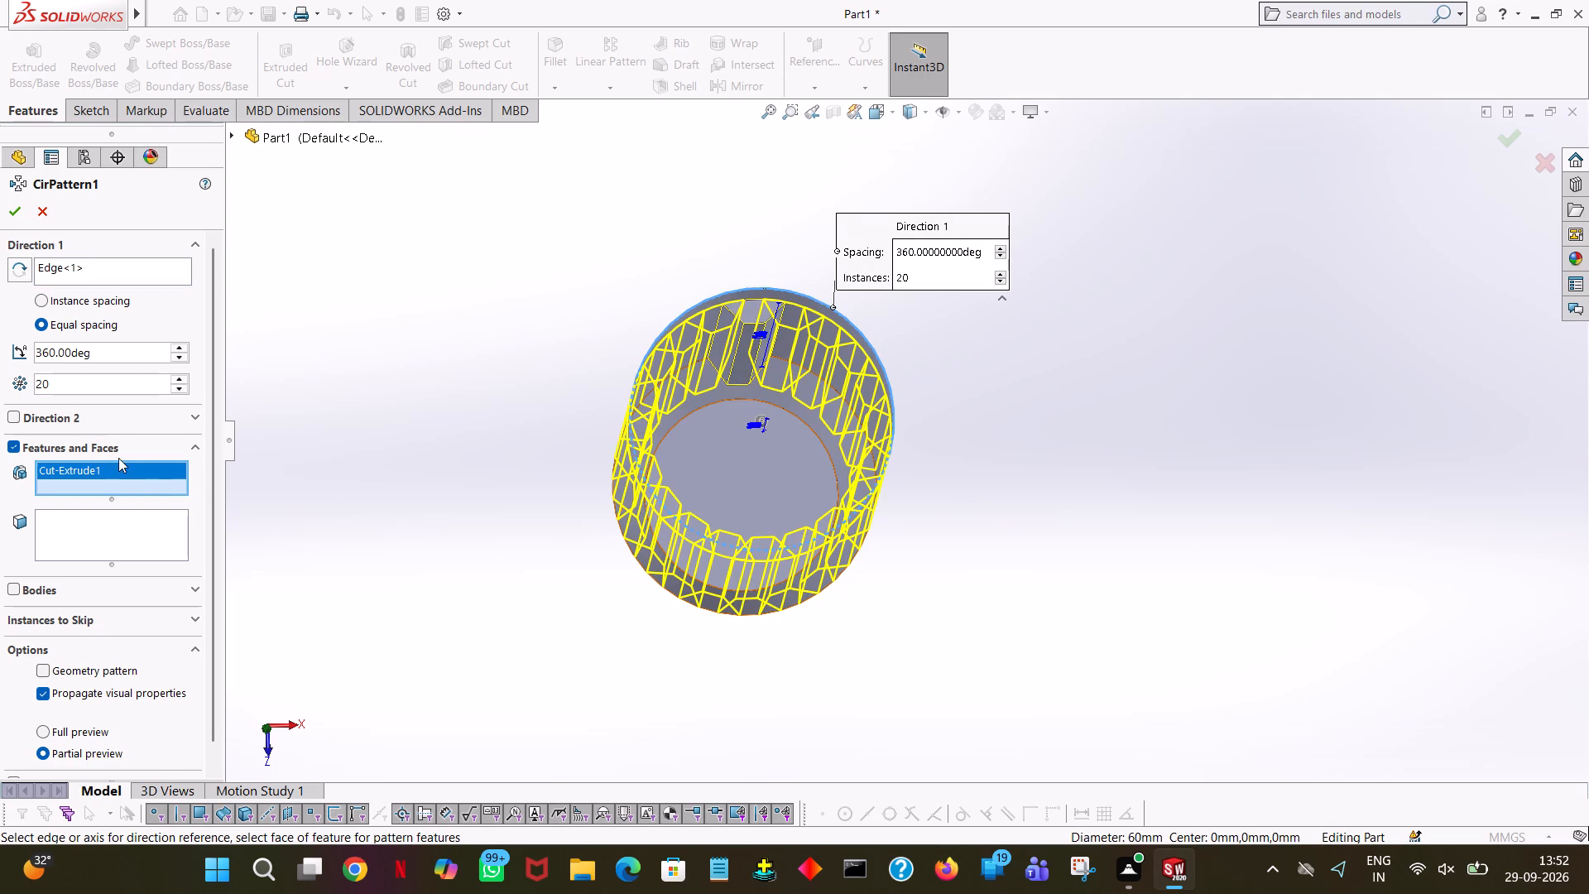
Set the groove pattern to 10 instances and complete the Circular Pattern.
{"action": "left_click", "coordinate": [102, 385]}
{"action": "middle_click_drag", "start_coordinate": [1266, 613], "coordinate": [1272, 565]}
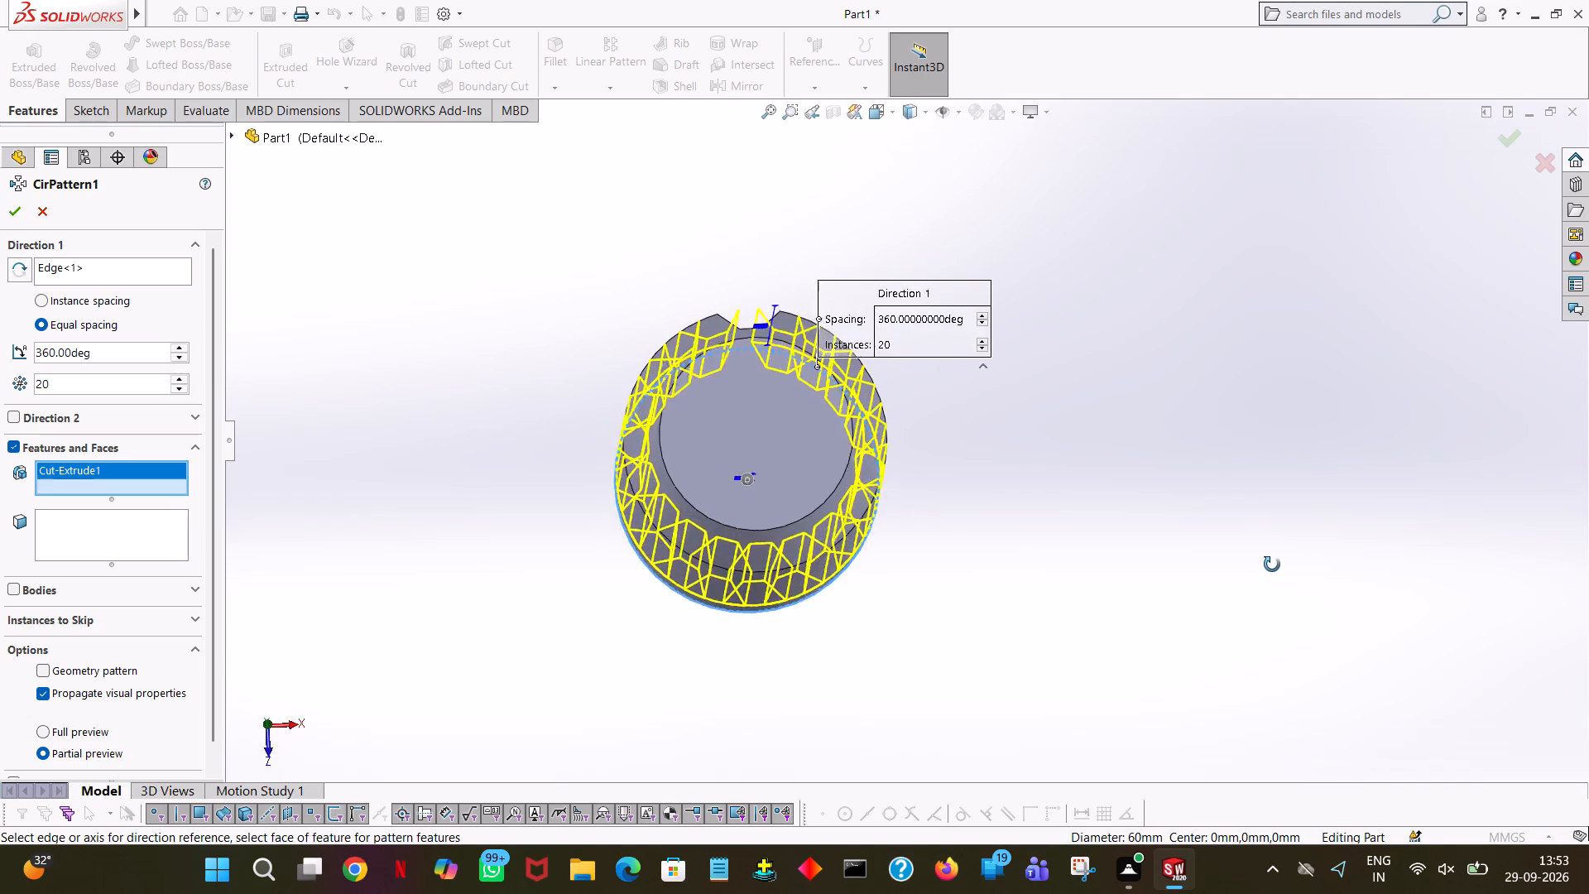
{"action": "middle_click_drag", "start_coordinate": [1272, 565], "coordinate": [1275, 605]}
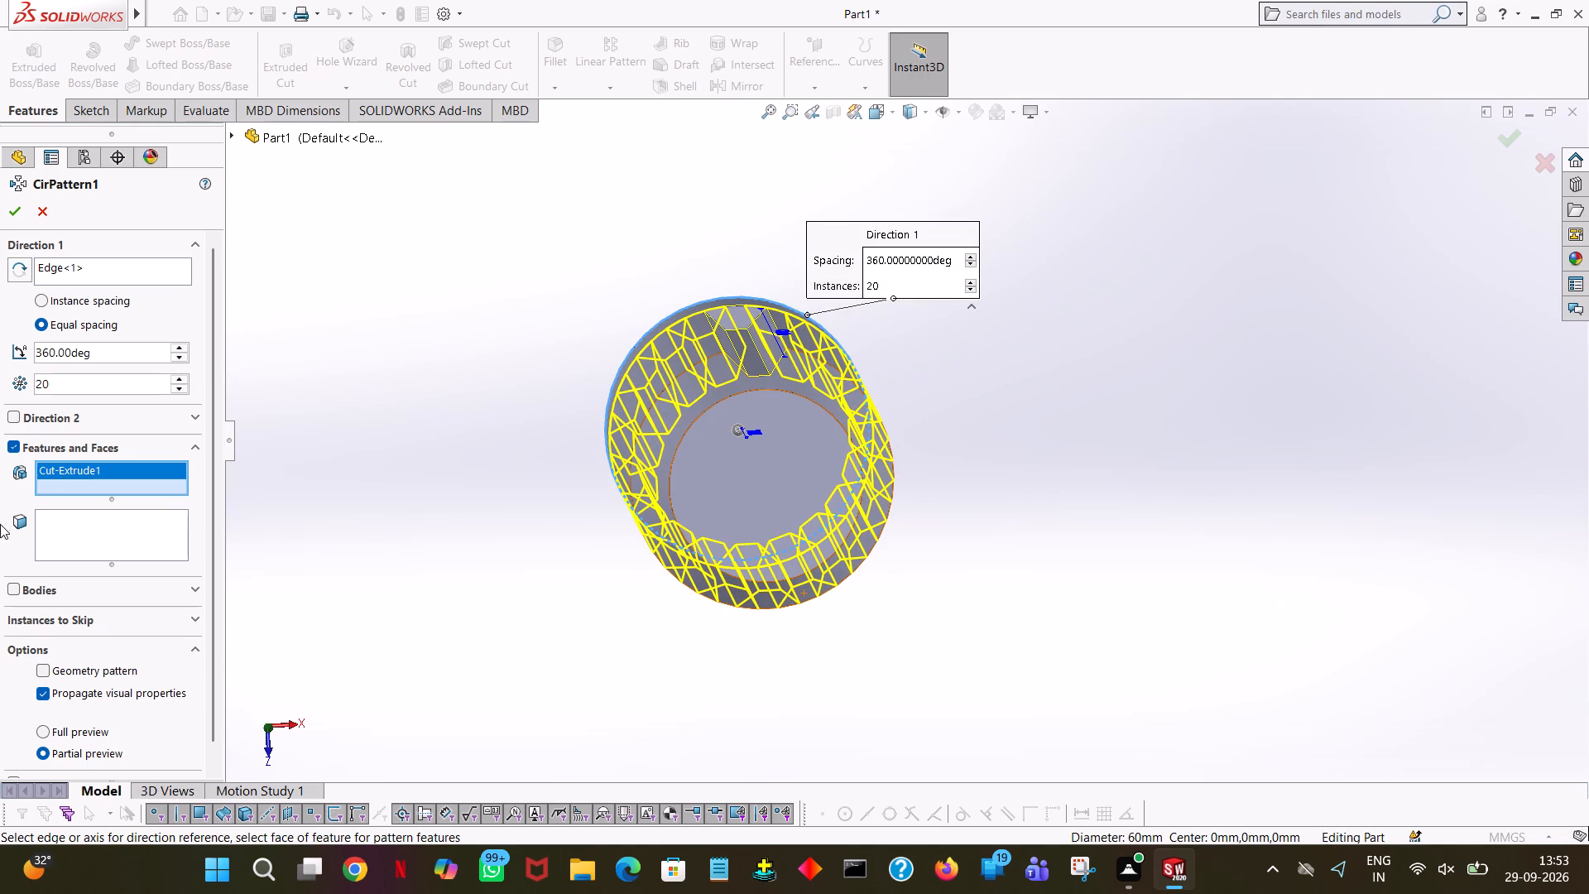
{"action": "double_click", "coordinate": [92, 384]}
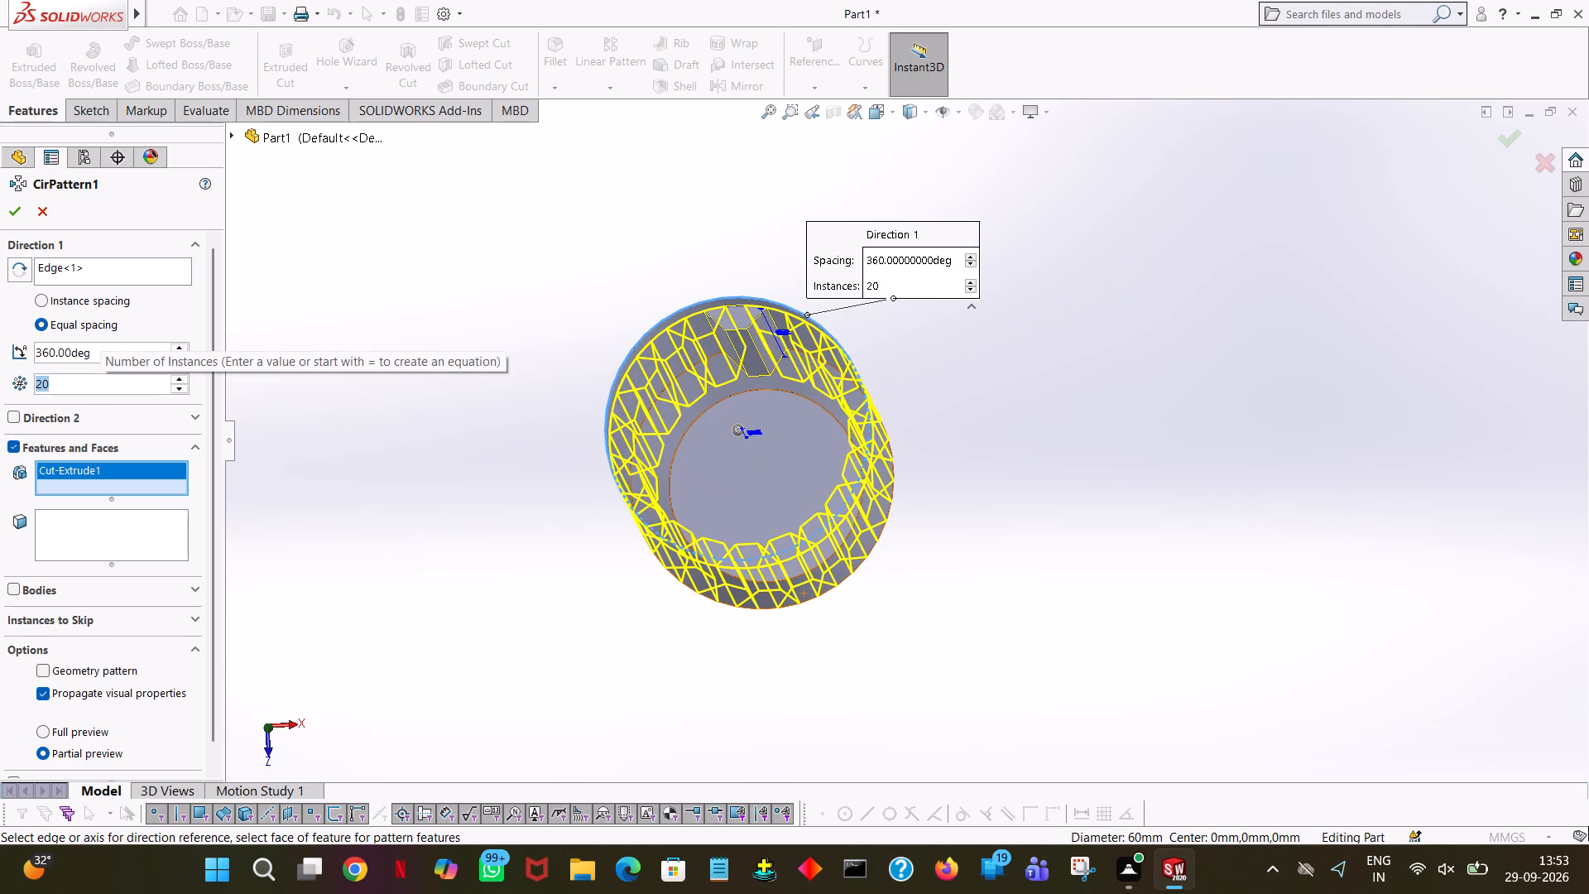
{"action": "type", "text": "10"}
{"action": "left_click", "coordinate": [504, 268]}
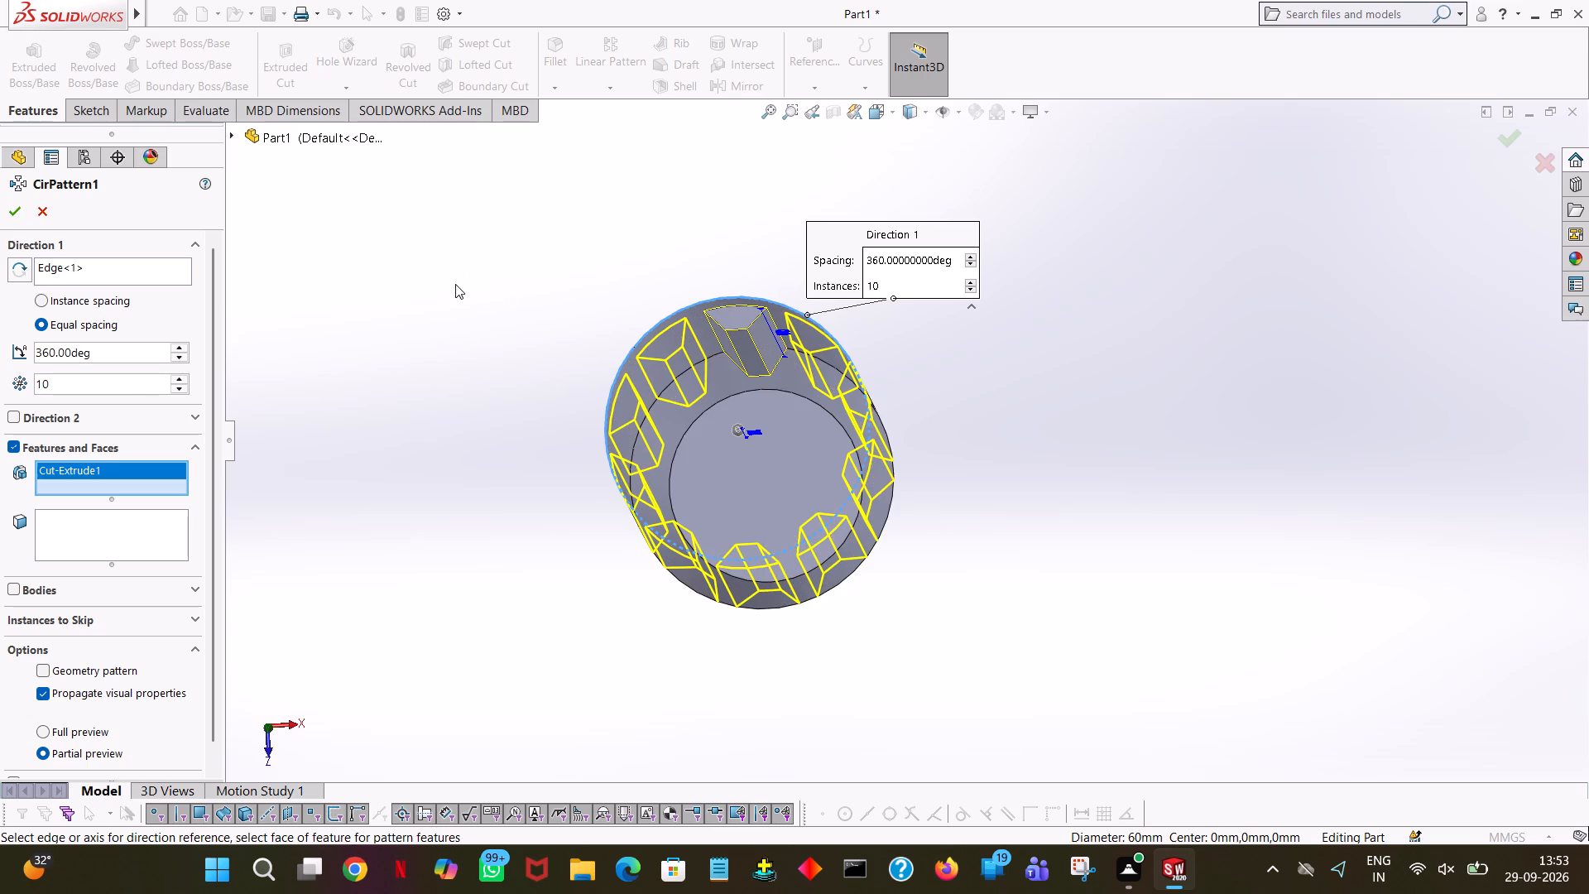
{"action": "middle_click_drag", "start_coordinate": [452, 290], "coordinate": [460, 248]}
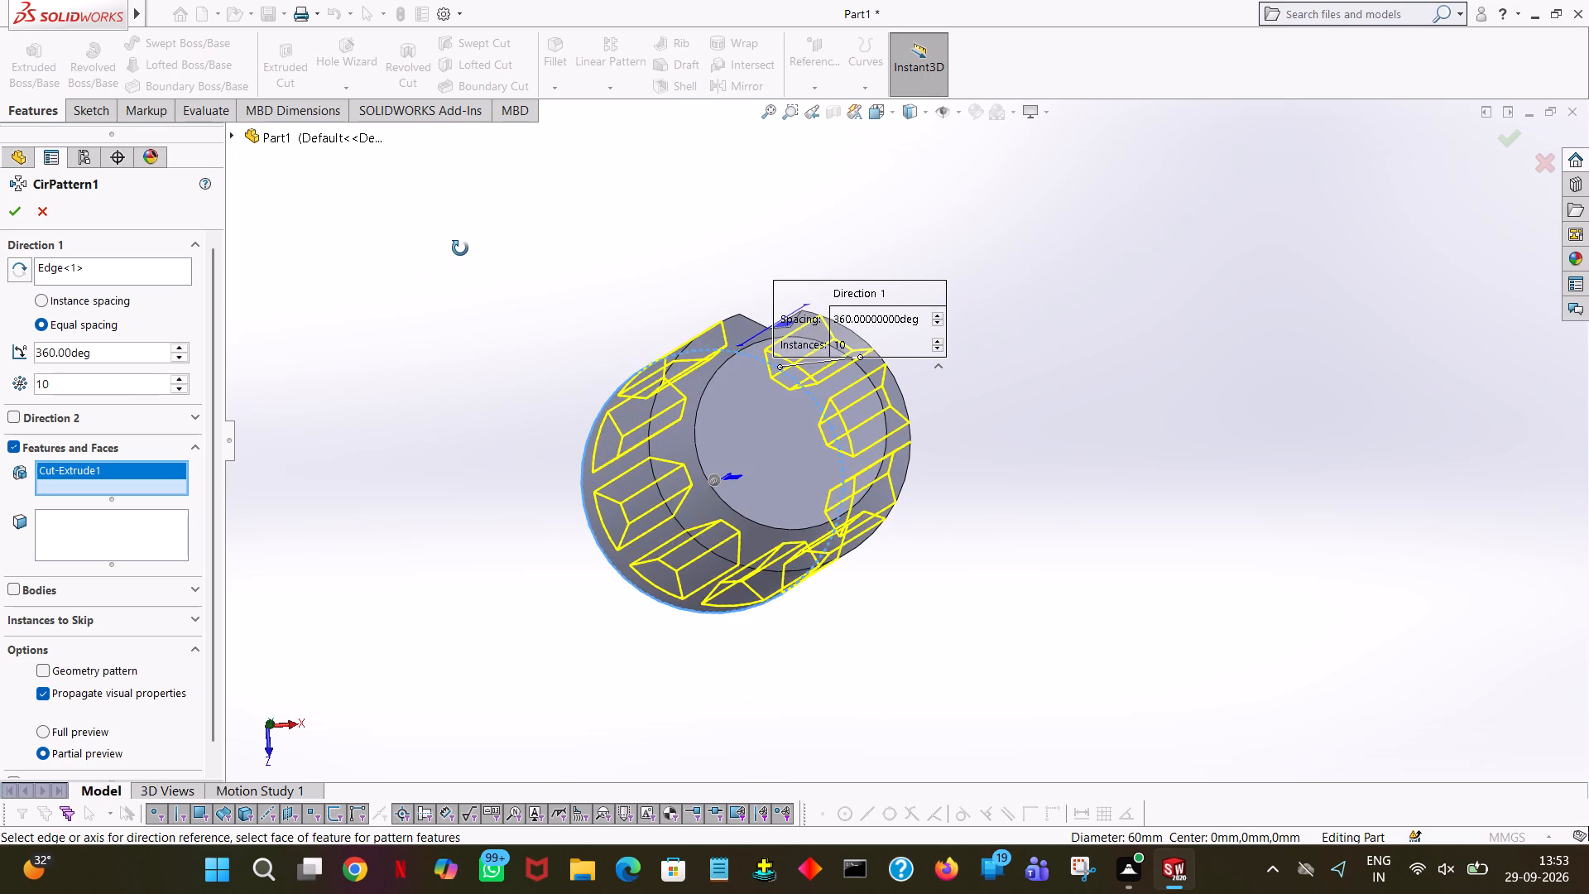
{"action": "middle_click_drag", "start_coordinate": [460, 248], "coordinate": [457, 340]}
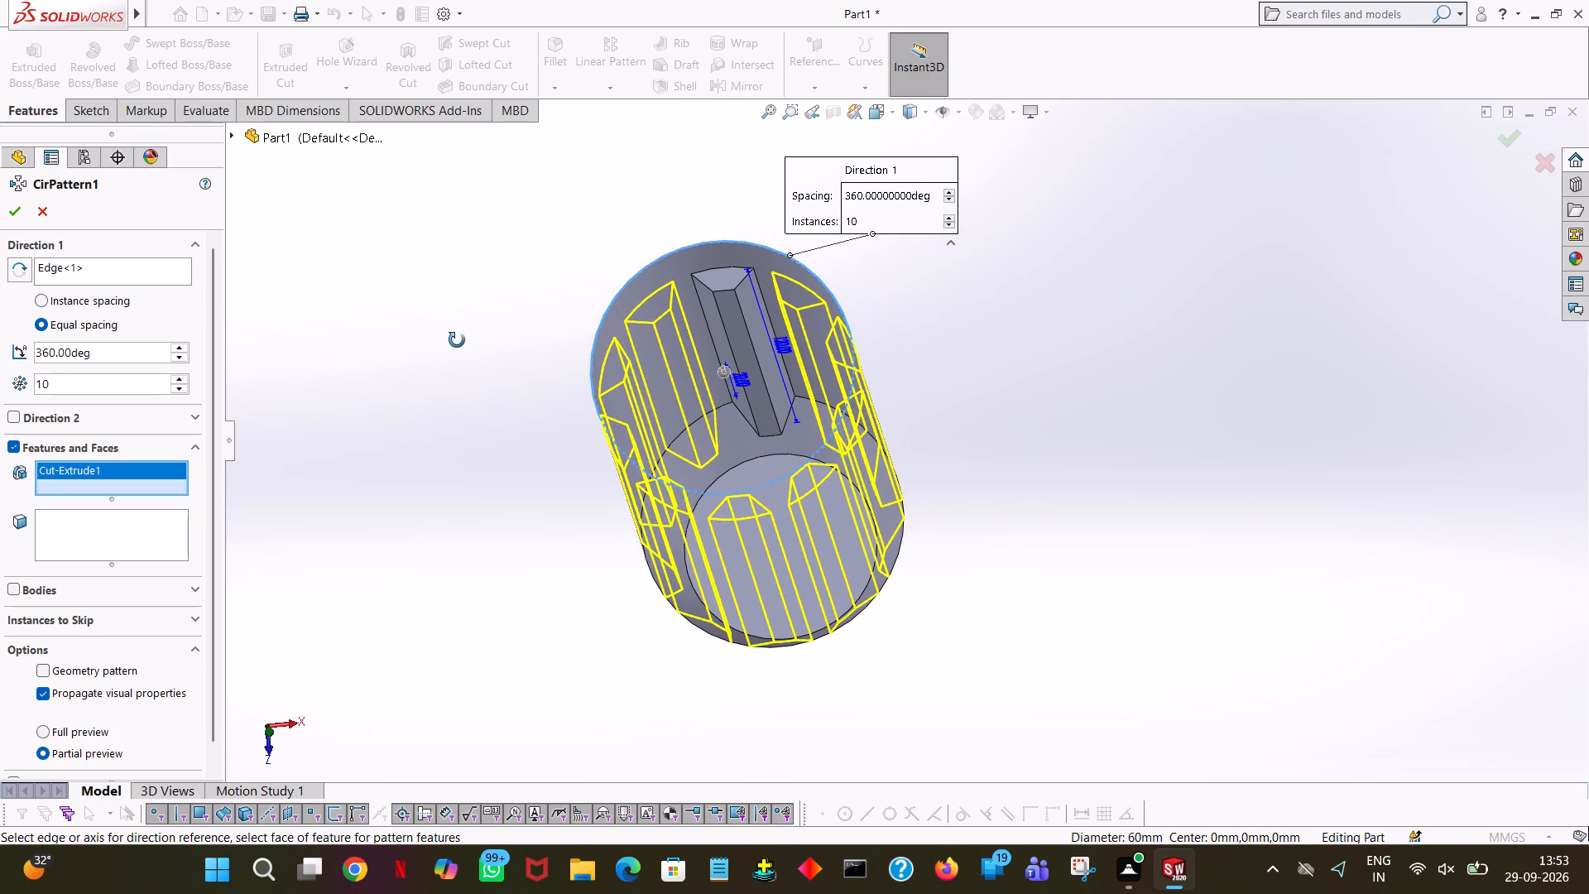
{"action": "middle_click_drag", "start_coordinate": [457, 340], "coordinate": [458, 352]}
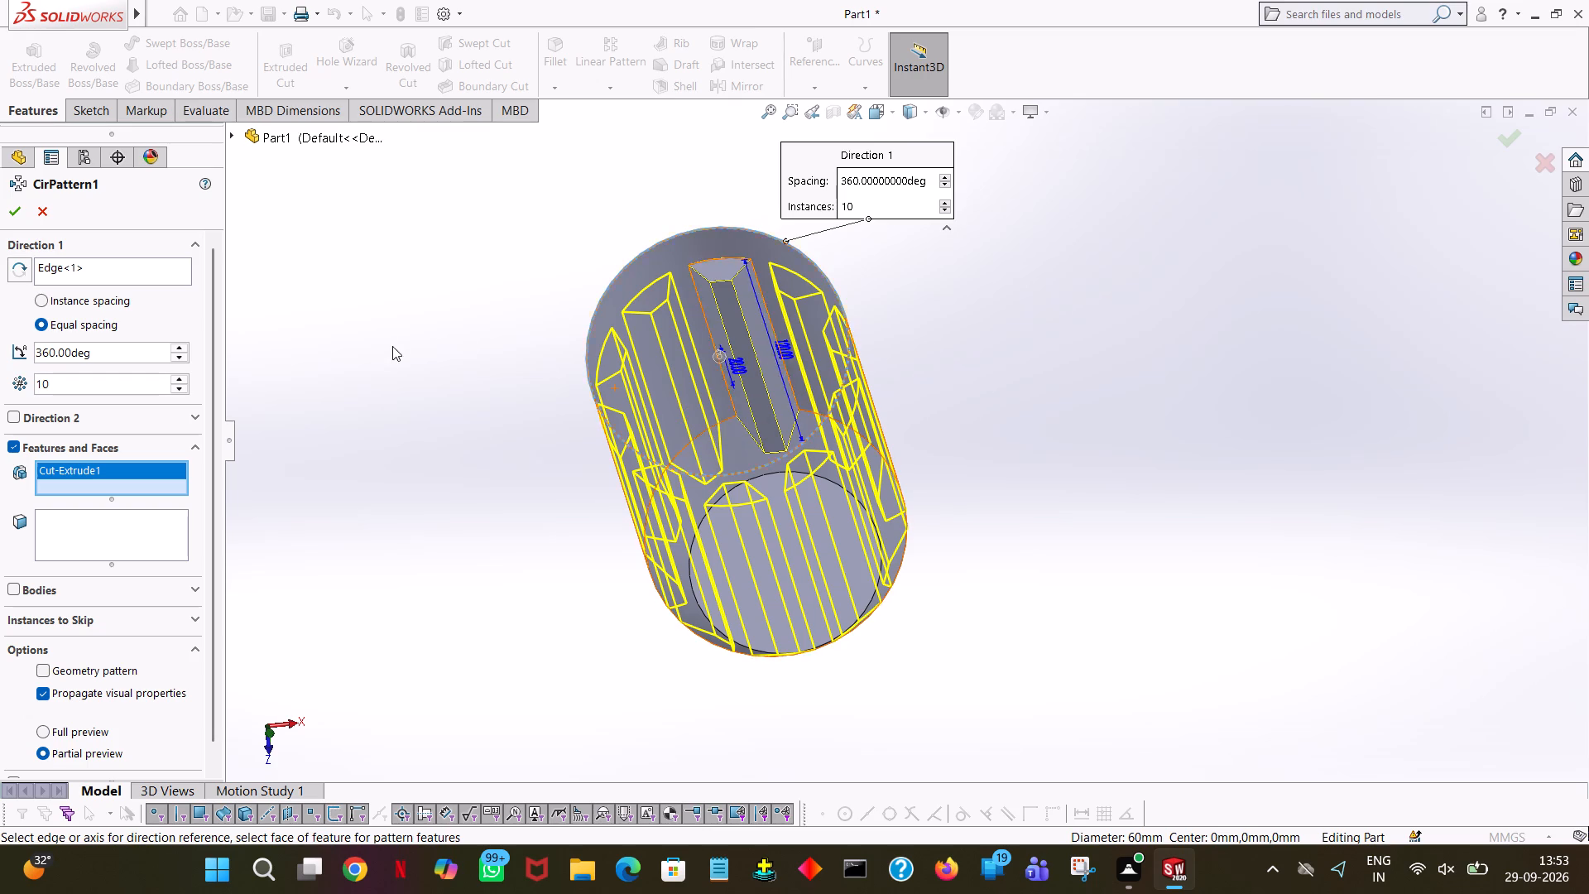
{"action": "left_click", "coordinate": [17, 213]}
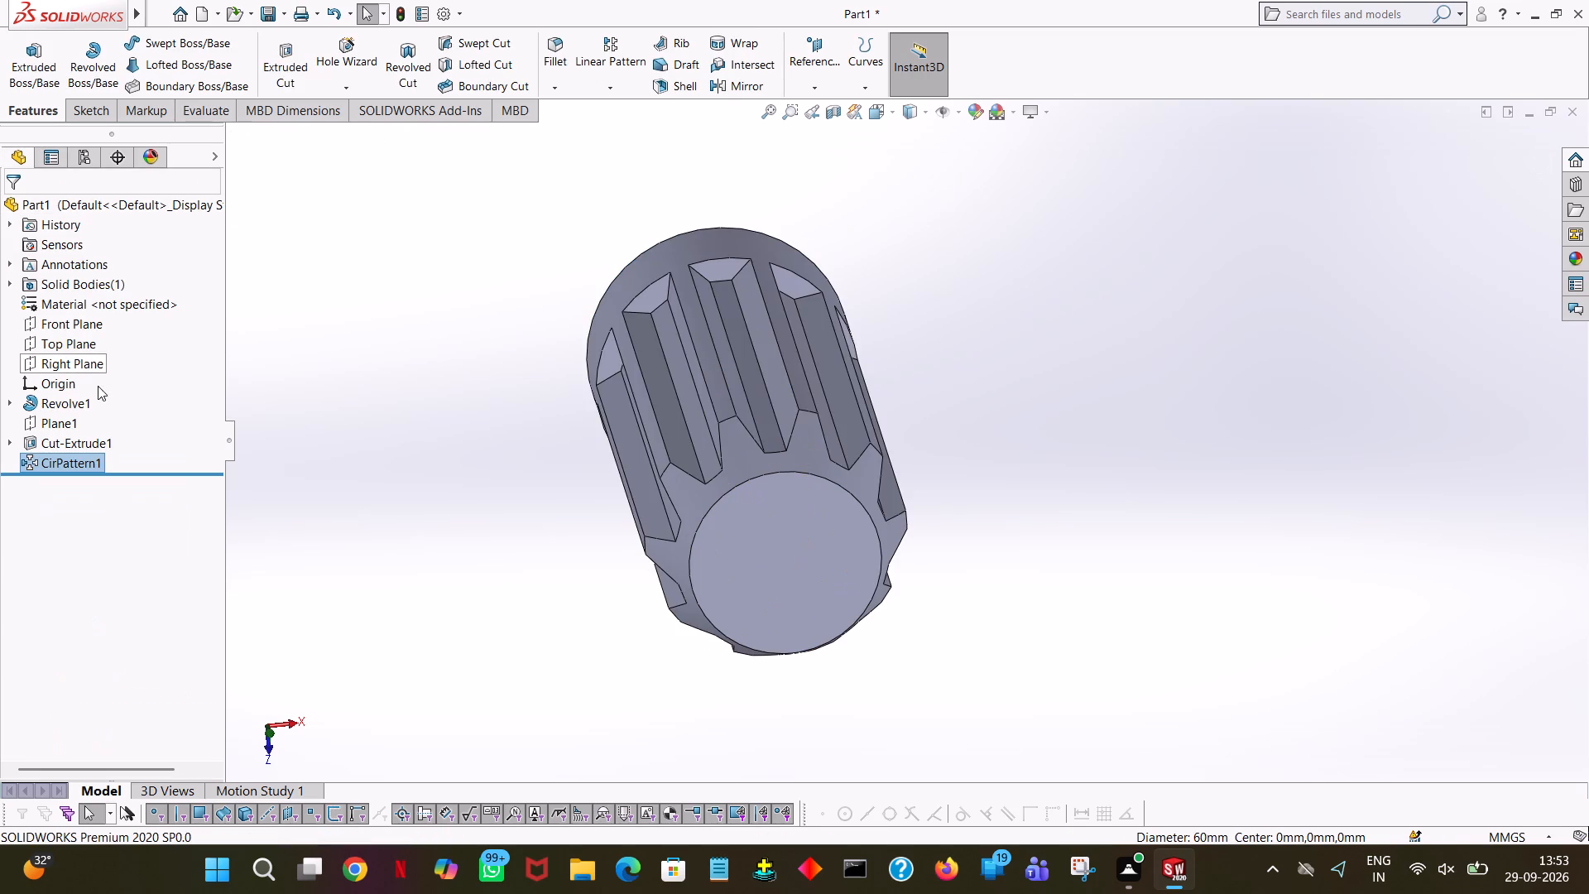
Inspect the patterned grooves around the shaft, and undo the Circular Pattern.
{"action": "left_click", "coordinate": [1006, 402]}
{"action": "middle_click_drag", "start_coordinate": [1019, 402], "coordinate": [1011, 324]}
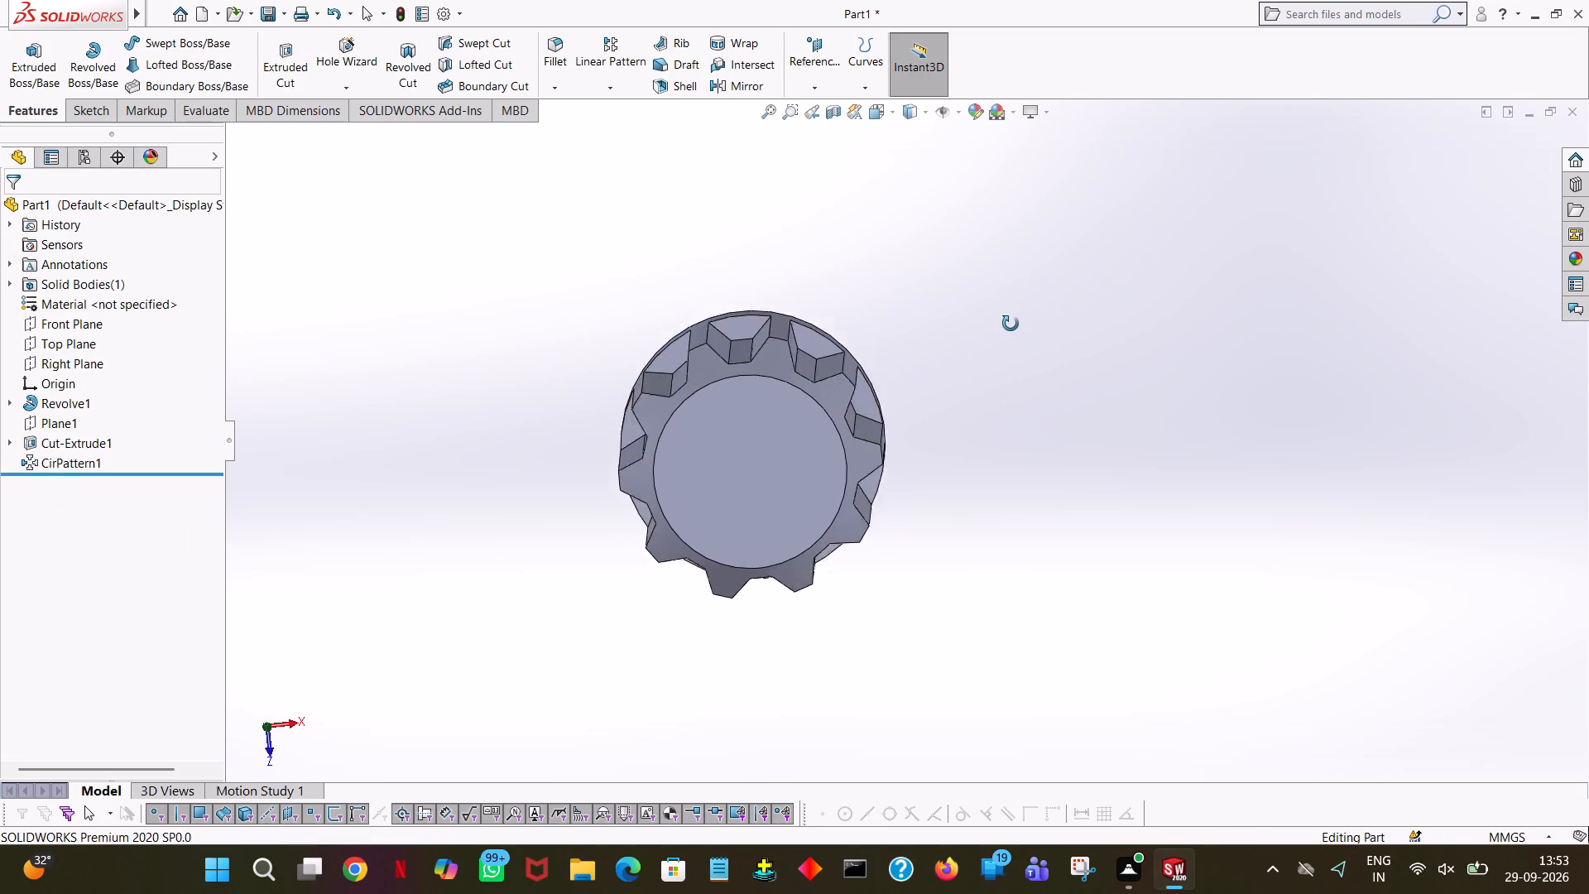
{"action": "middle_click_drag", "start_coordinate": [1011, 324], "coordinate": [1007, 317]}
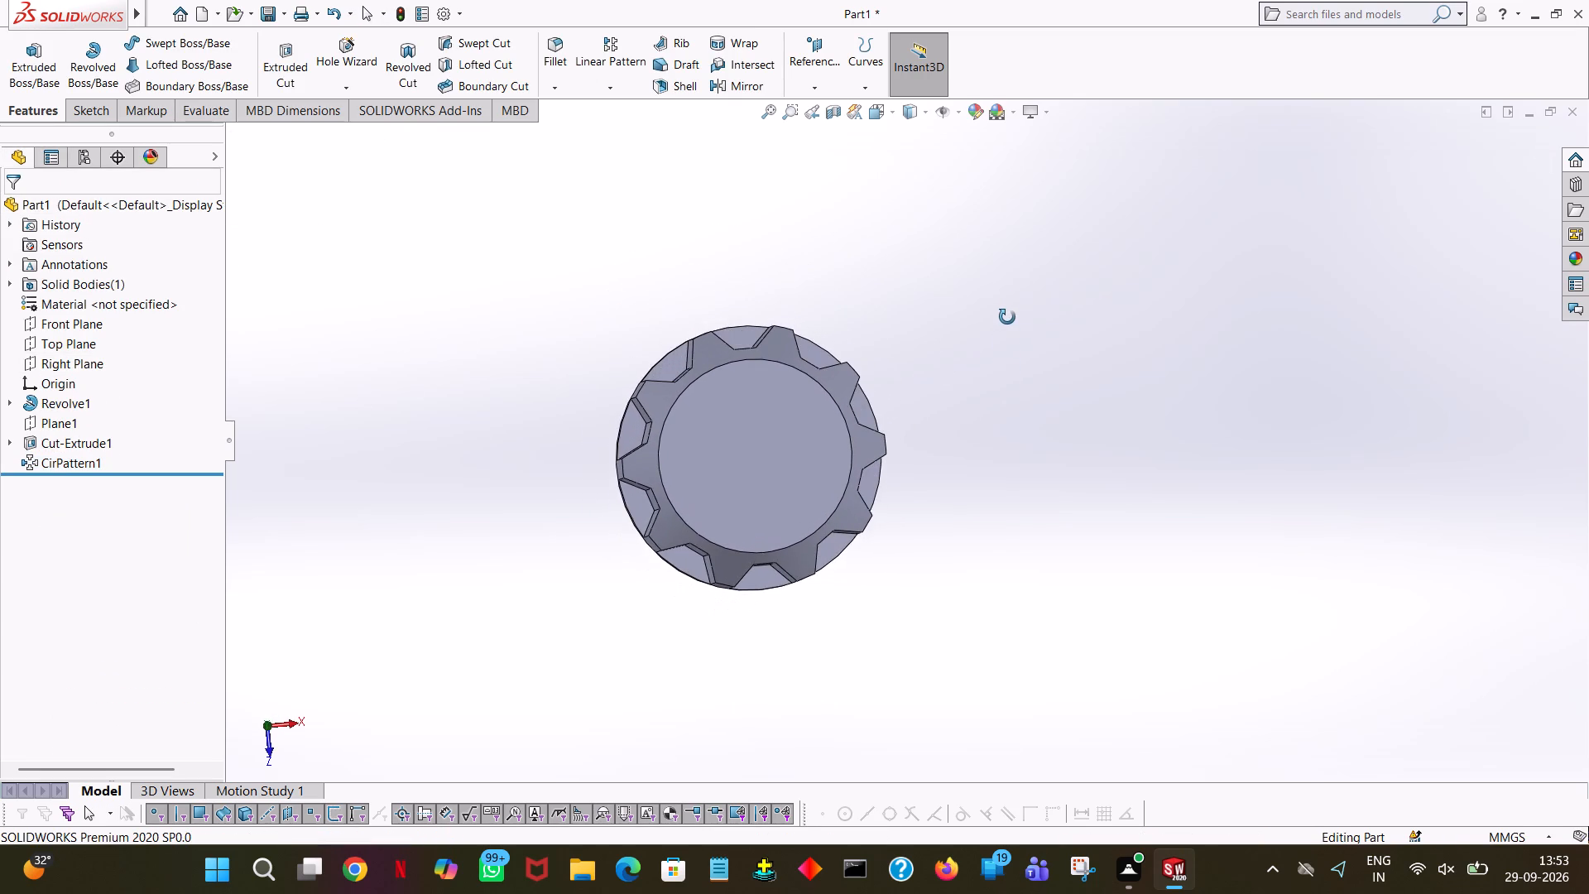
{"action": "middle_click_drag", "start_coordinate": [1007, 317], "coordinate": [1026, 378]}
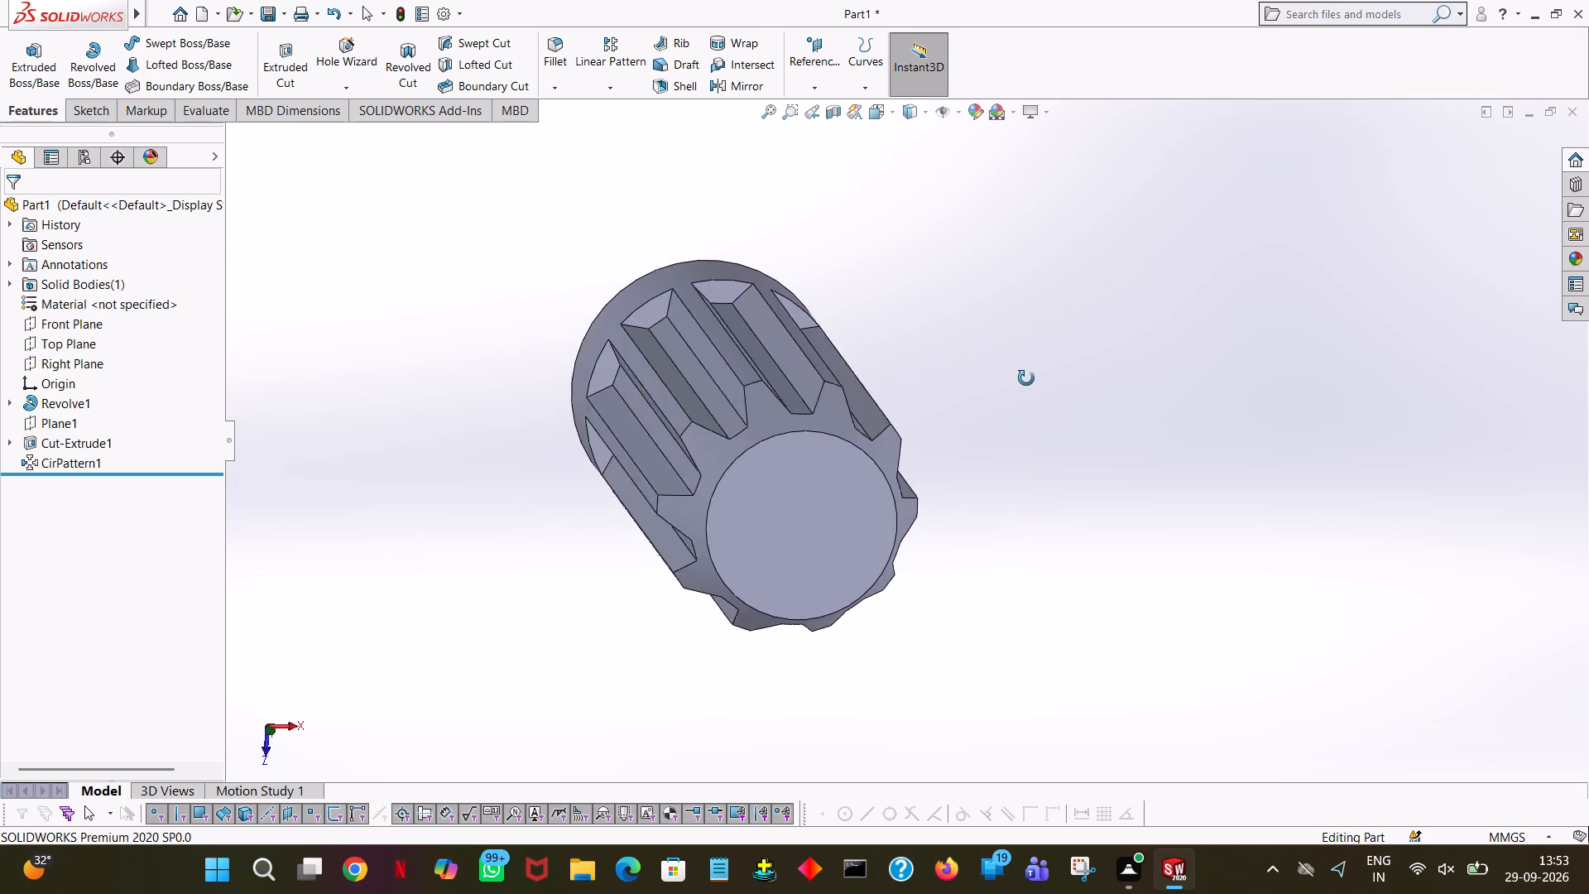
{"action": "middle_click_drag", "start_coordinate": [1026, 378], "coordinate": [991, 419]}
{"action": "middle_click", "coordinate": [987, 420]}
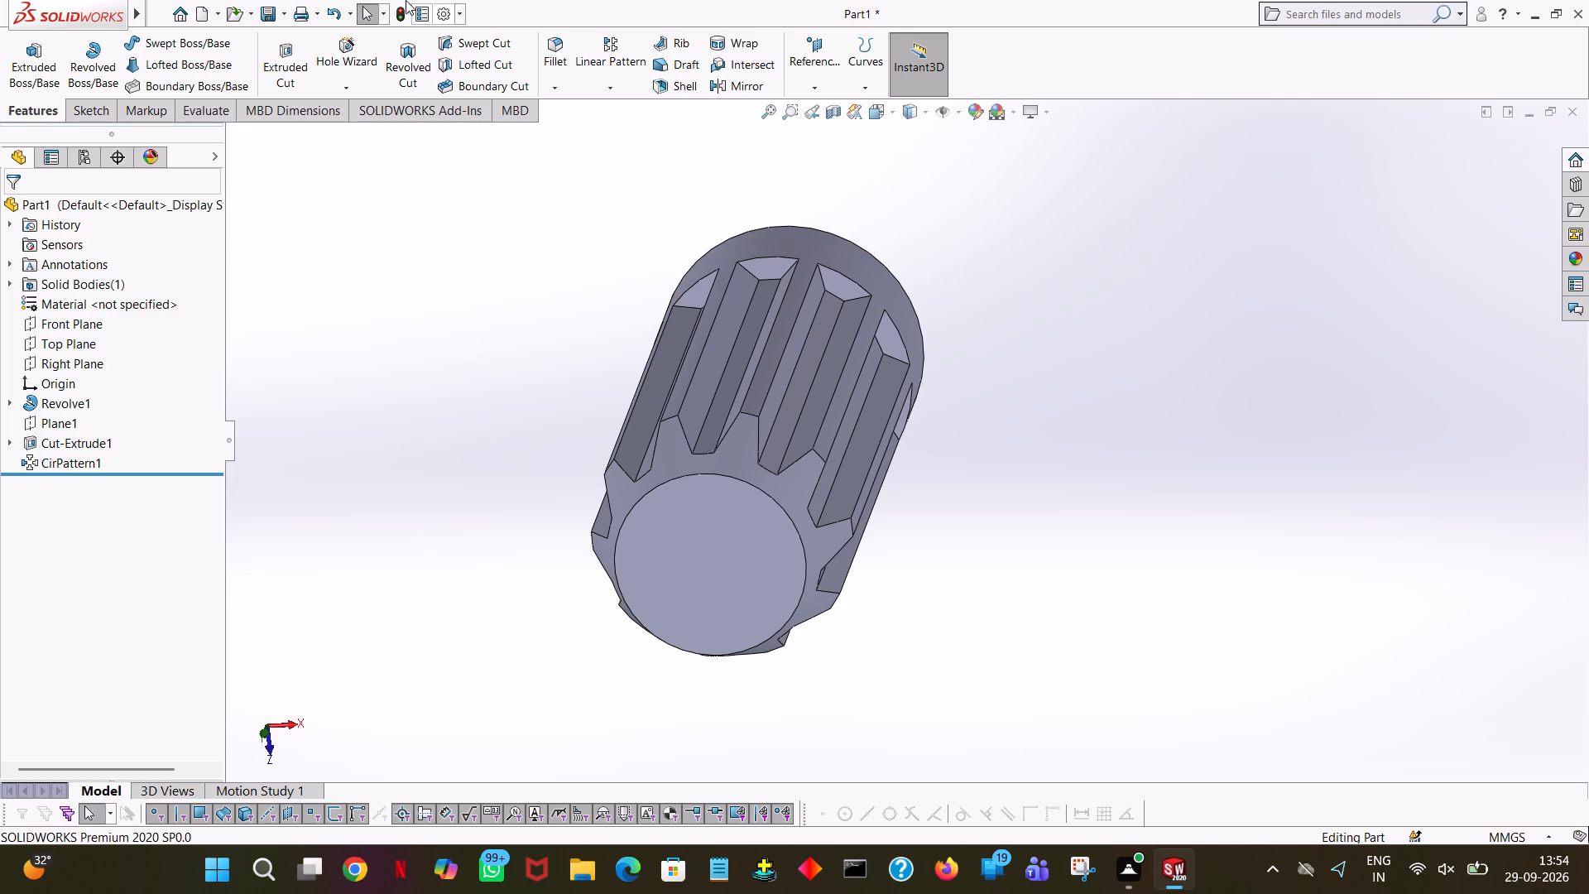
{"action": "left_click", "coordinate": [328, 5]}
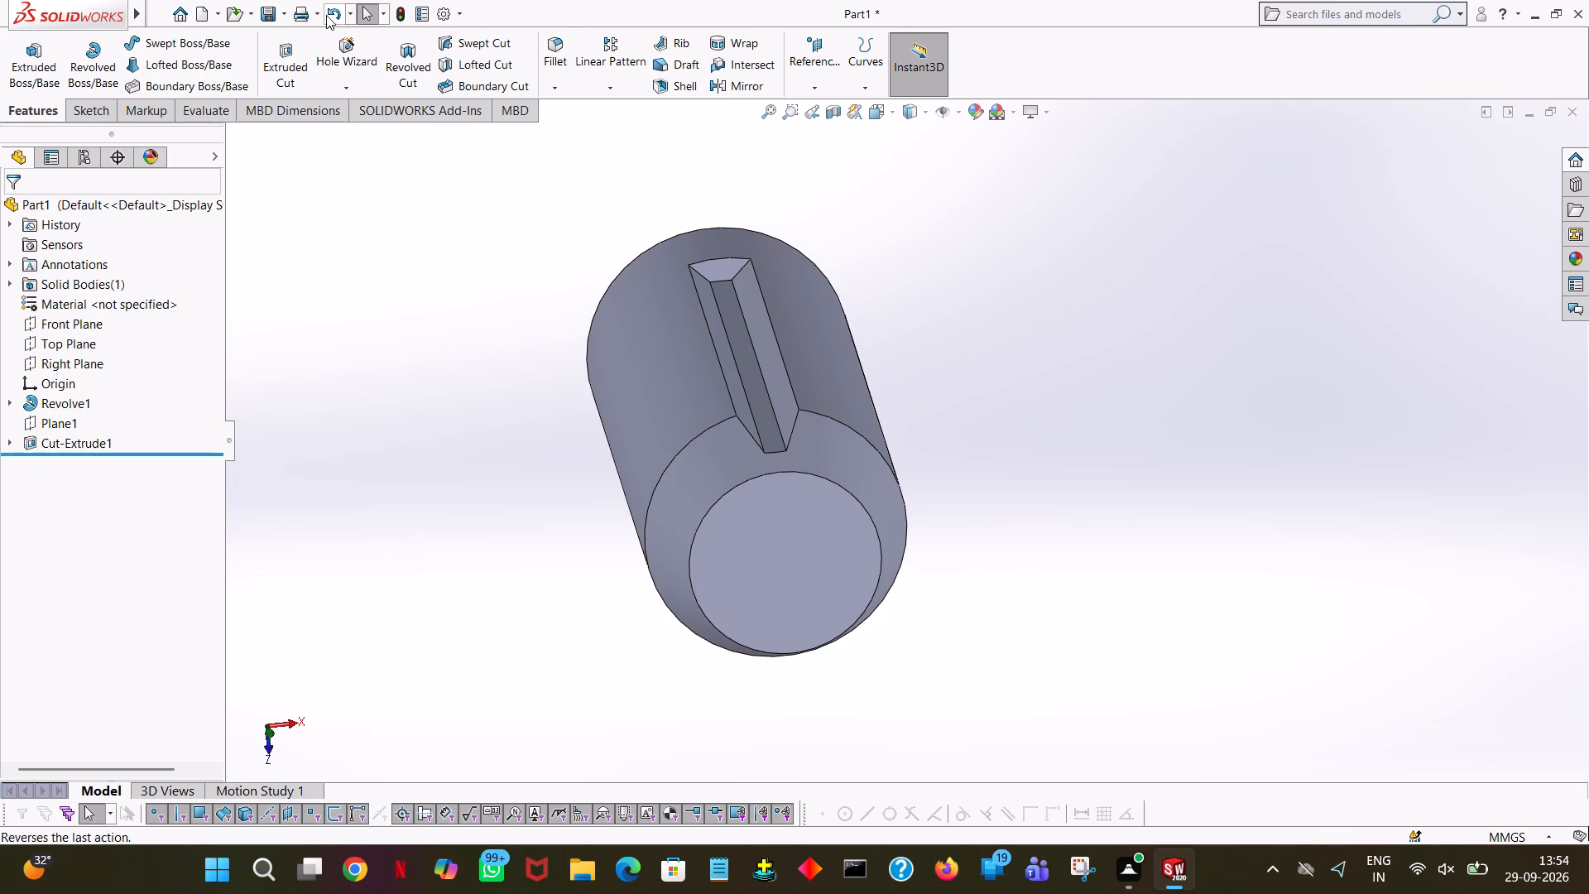
Circular-pattern the groove cut as 12 equally spaced instances over 360°, using the circular edge at the shaft's unchamfered end as the axis reference.
{"action": "left_click", "coordinate": [618, 89]}
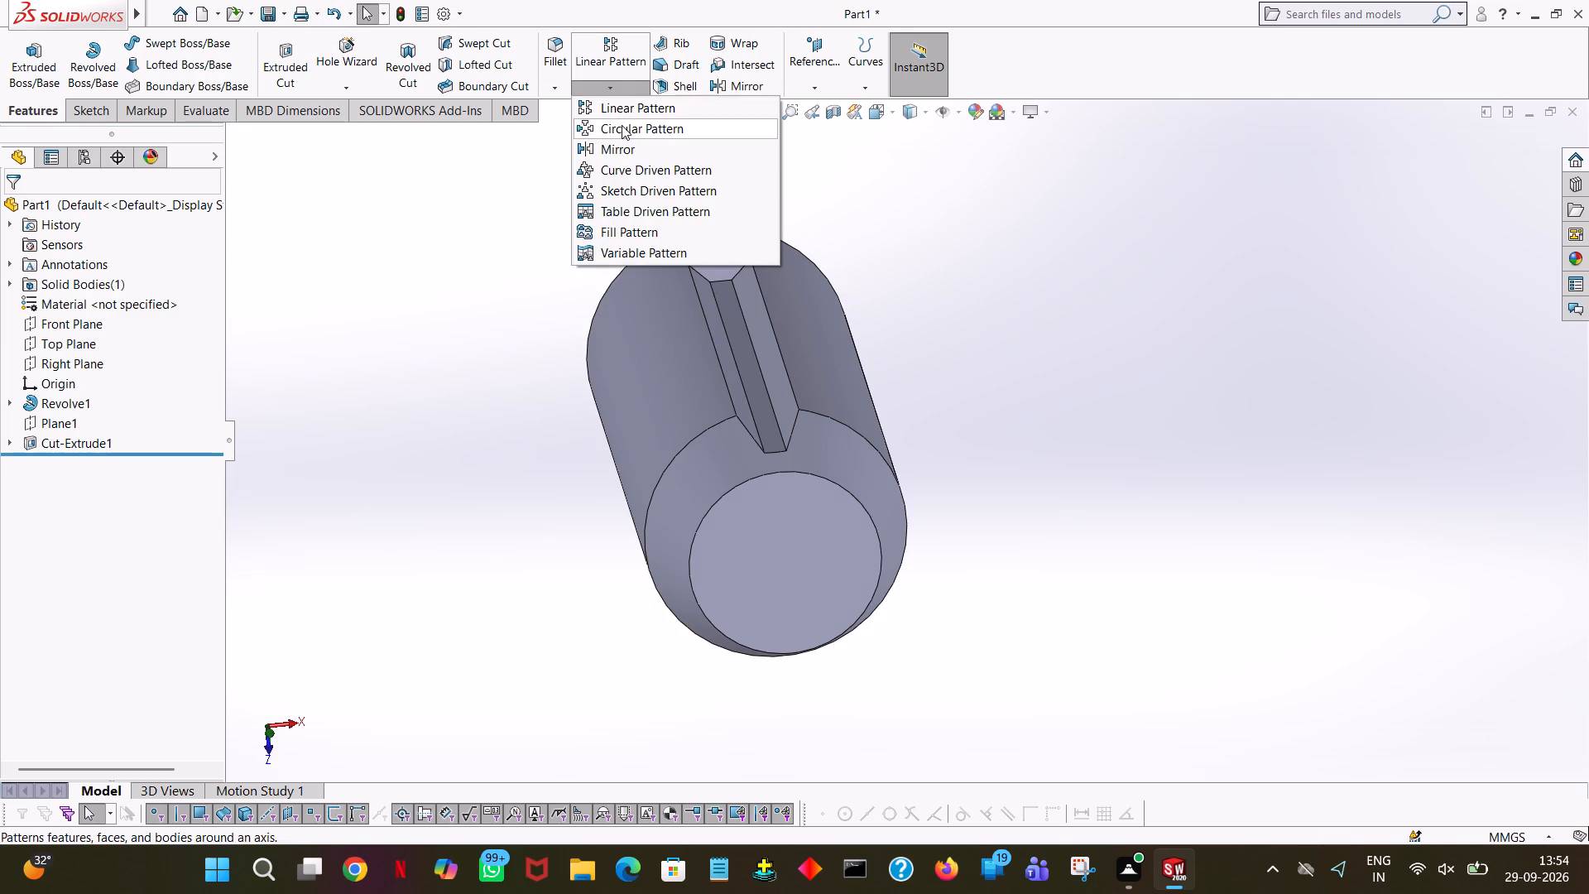
{"action": "left_click", "coordinate": [622, 125]}
{"action": "middle_click_drag", "start_coordinate": [1040, 317], "coordinate": [1008, 293]}
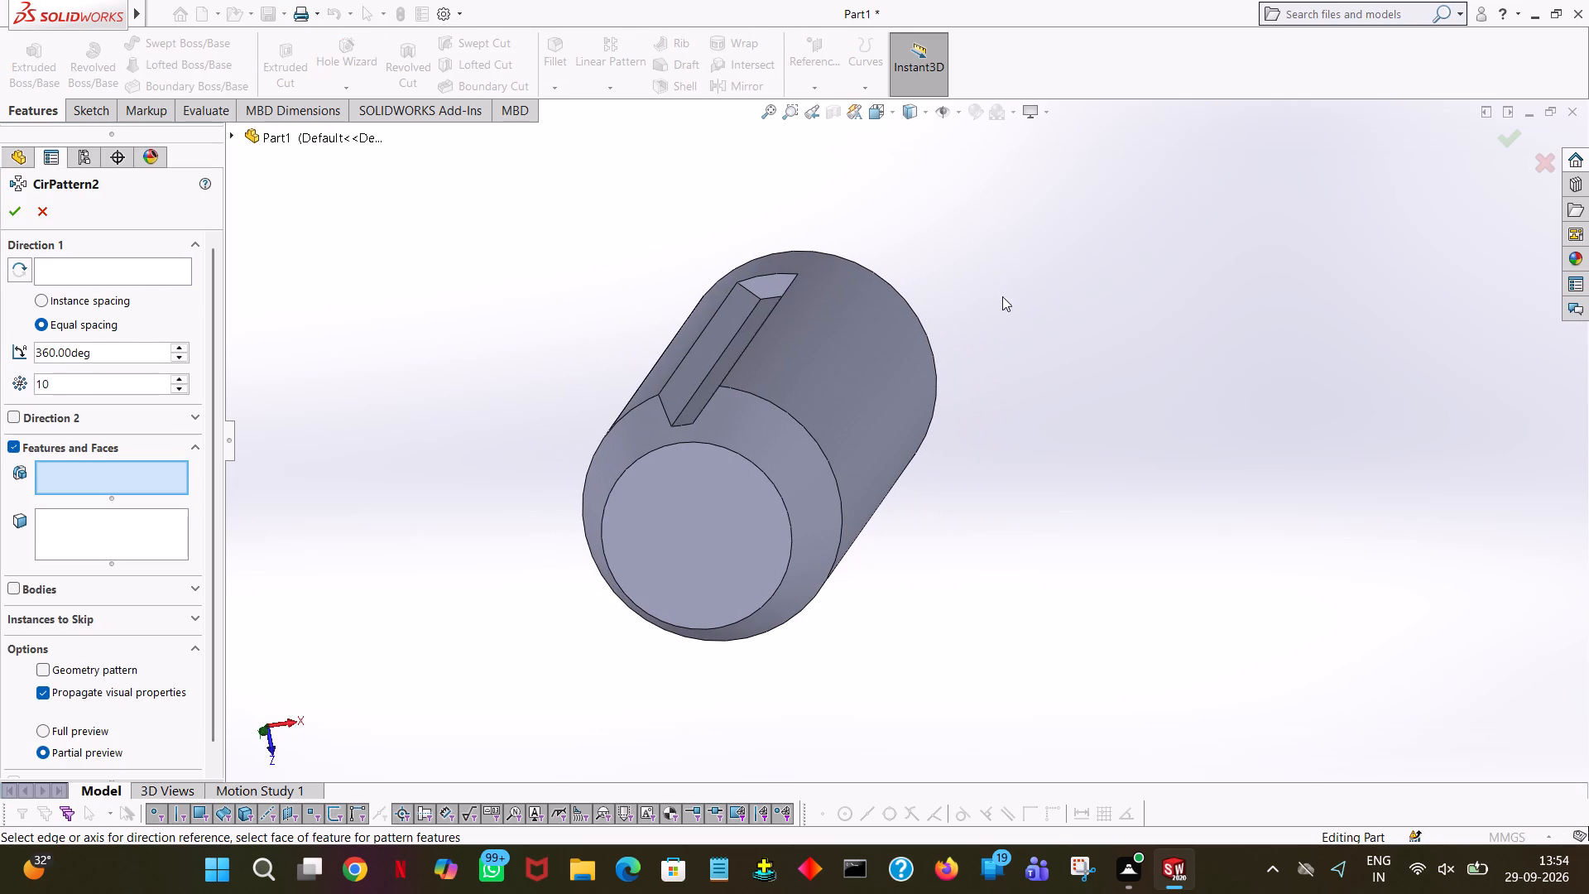
{"action": "left_click", "coordinate": [148, 273]}
{"action": "left_click", "coordinate": [878, 273]}
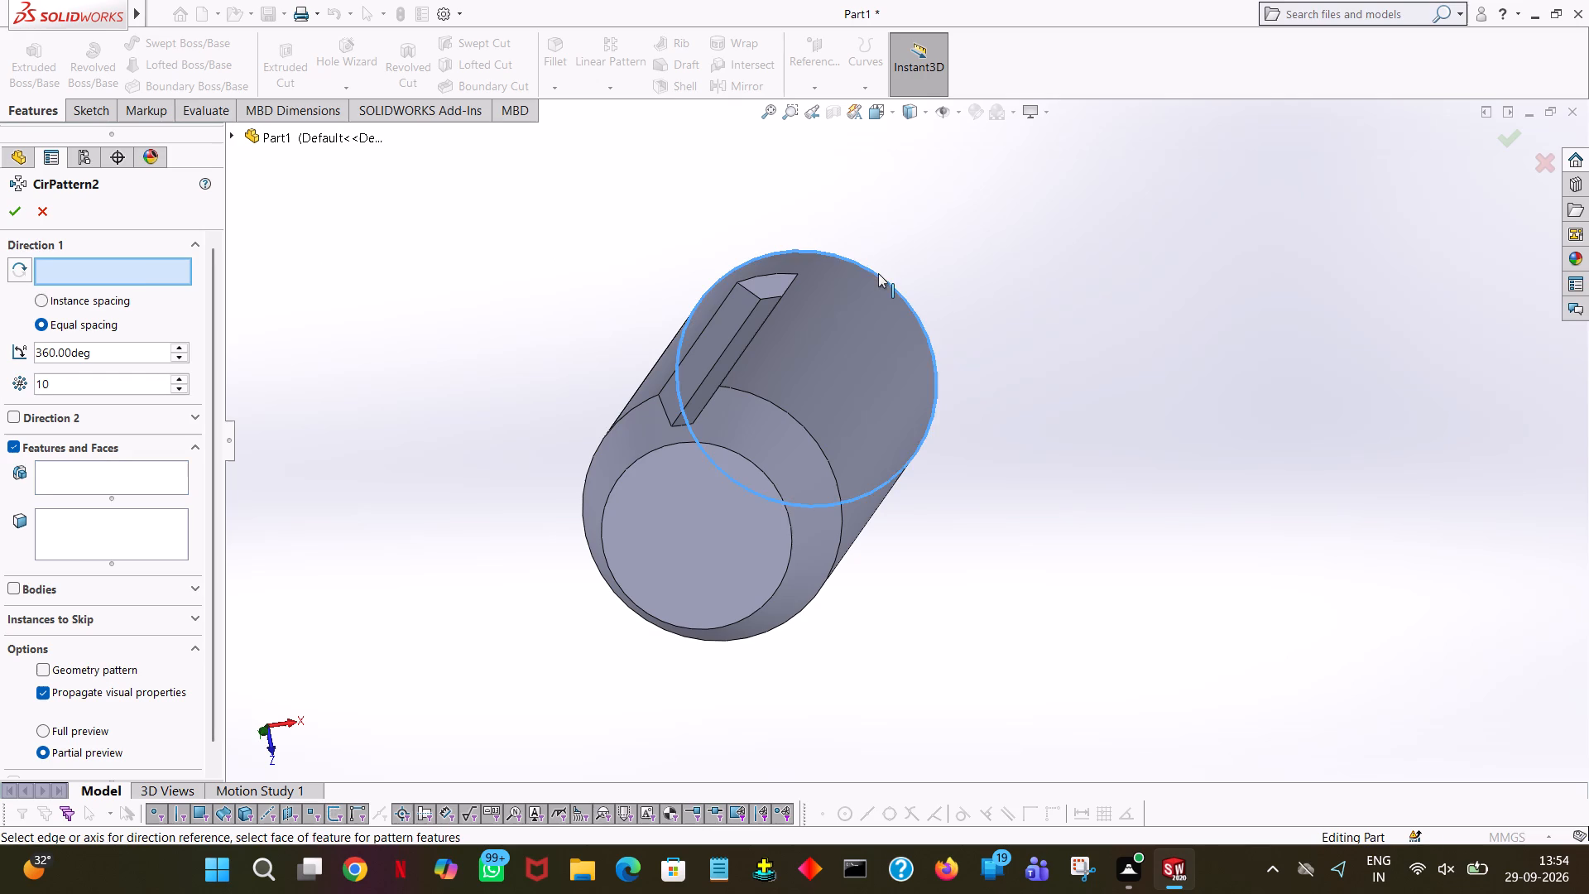
{"action": "middle_click_drag", "start_coordinate": [424, 366], "coordinate": [431, 334]}
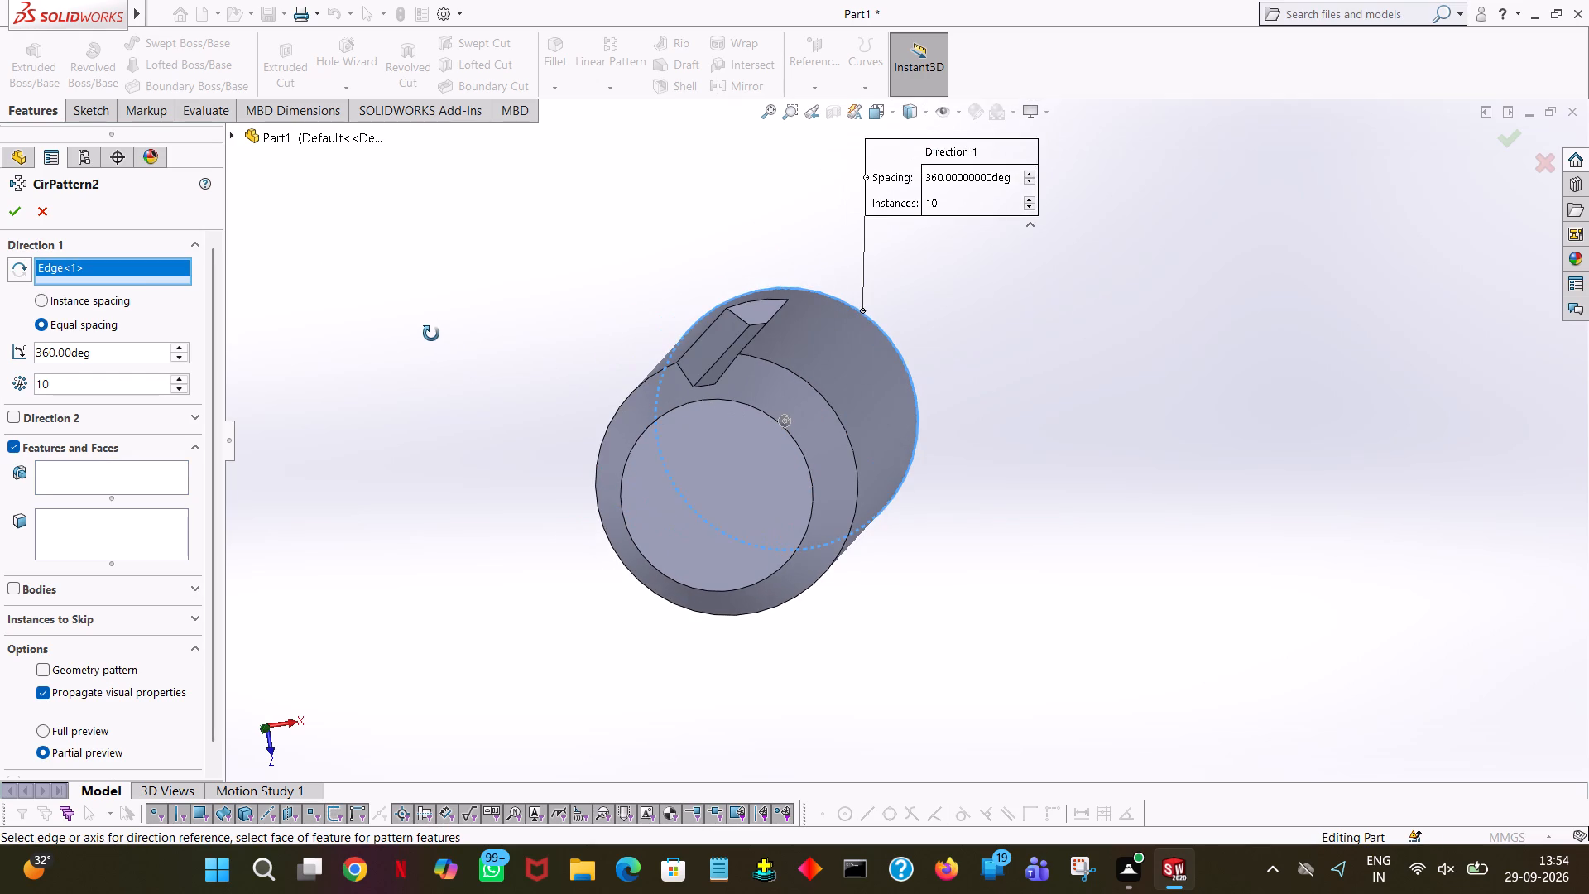
{"action": "middle_click_drag", "start_coordinate": [431, 334], "coordinate": [439, 328]}
{"action": "double_click", "coordinate": [127, 382]}
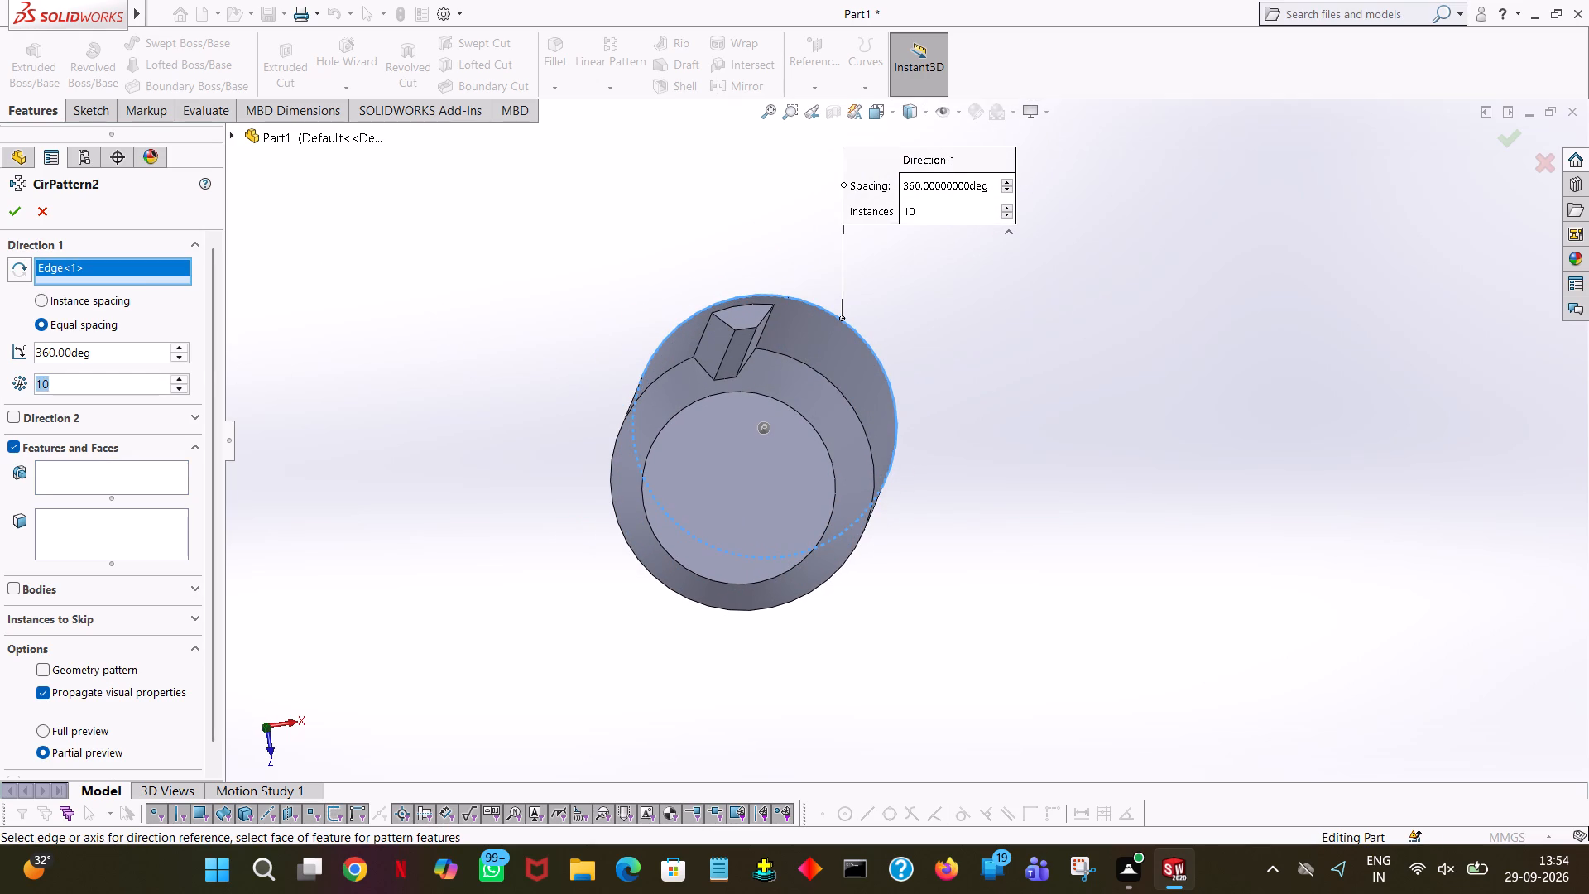
{"action": "type", "text": "12"}
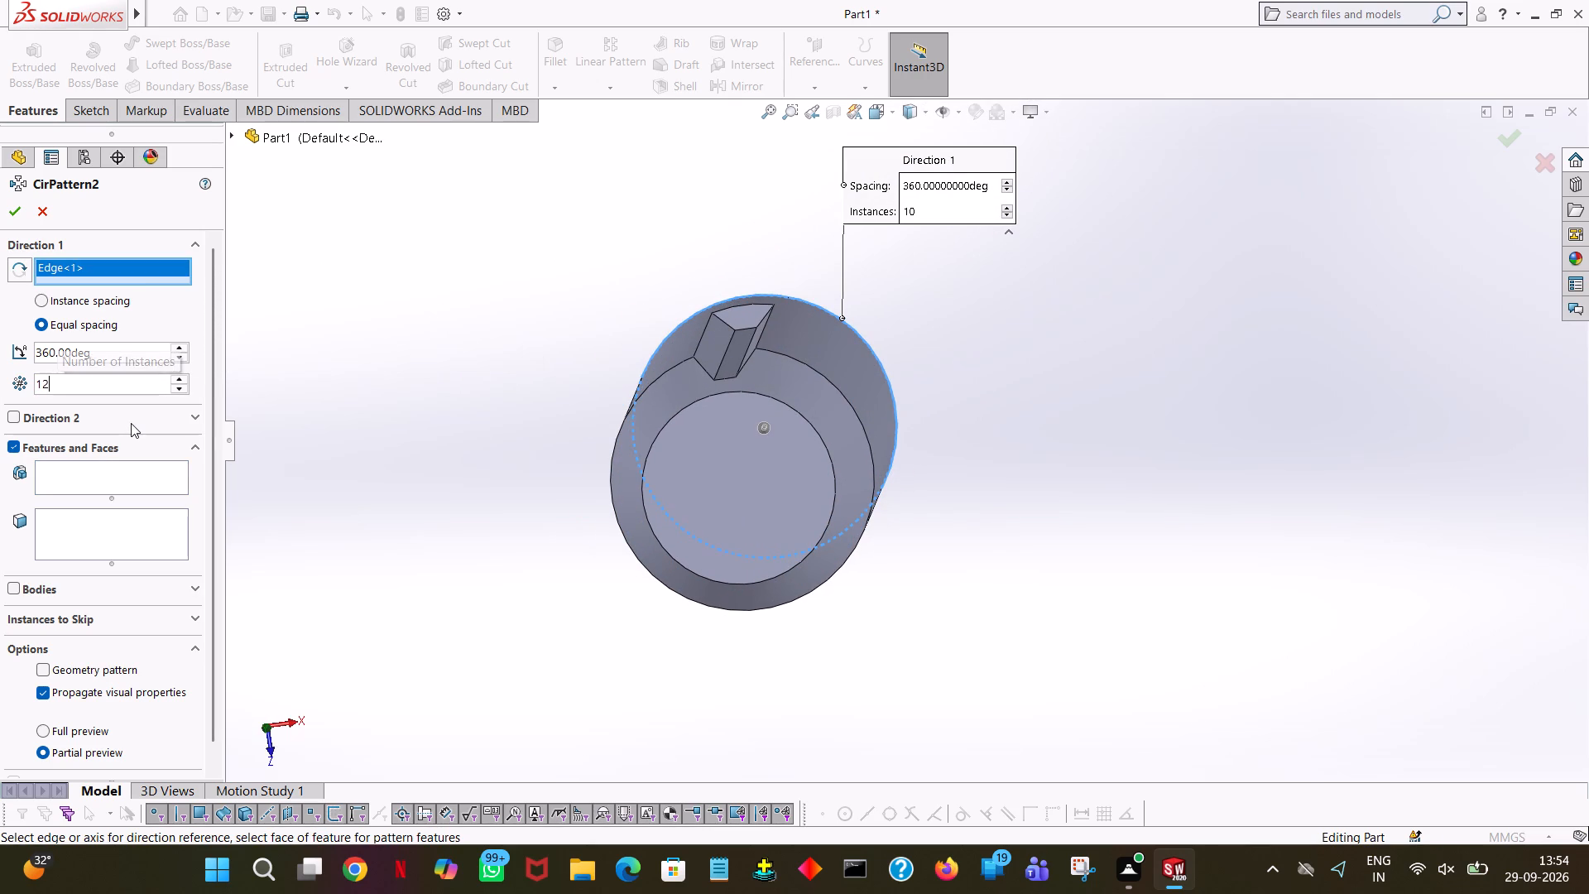
{"action": "left_click", "coordinate": [286, 427]}
{"action": "left_click", "coordinate": [118, 470]}
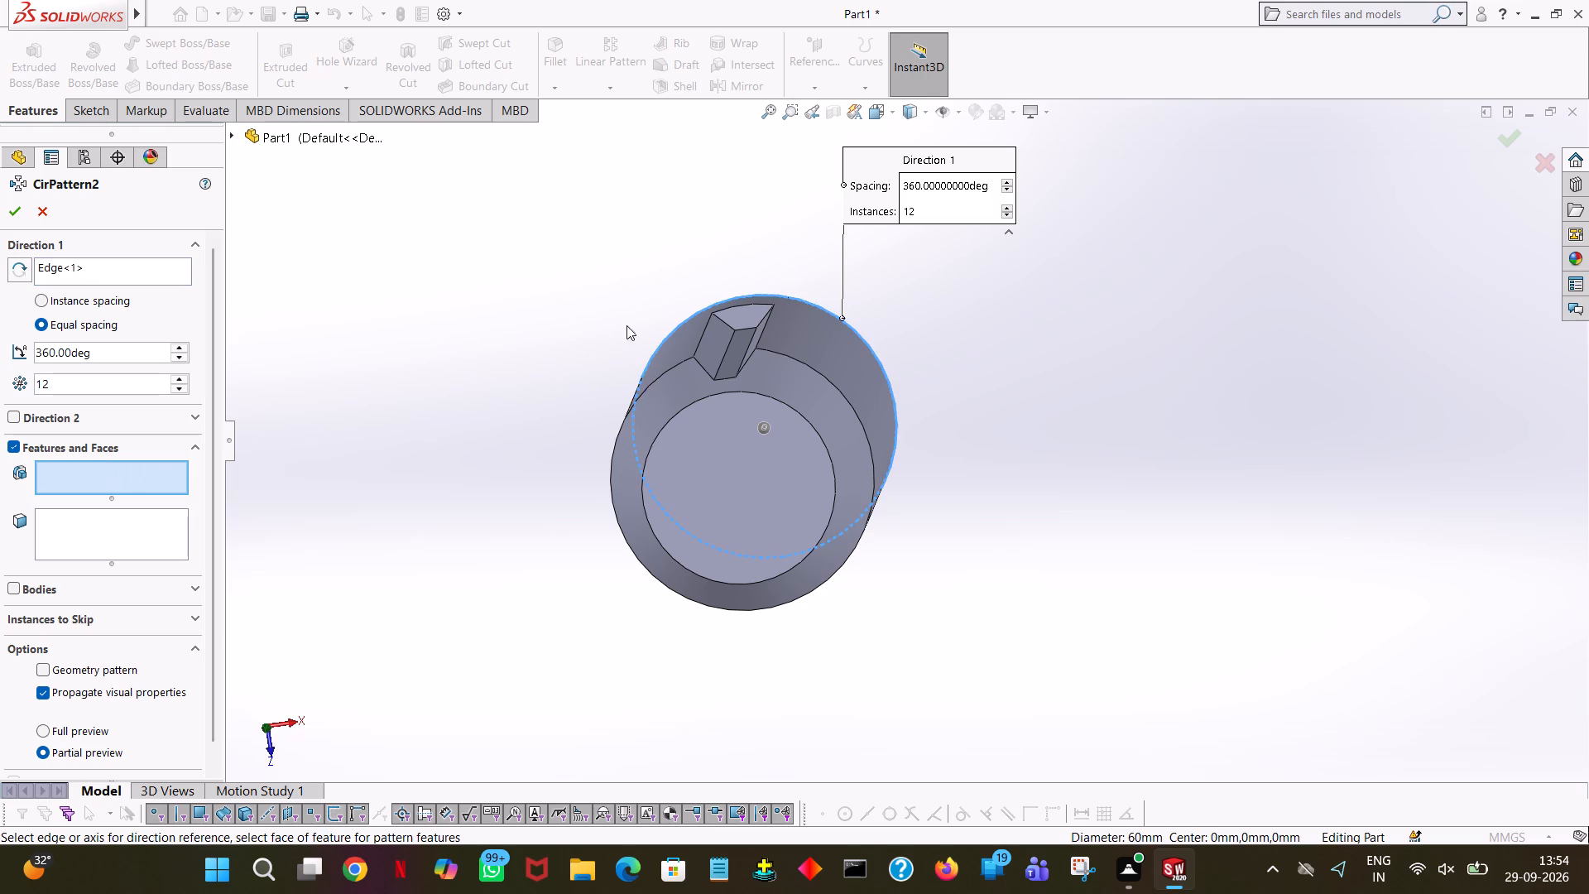
{"action": "left_click", "coordinate": [706, 339]}
{"action": "middle_click_drag", "start_coordinate": [948, 382], "coordinate": [955, 361]}
{"action": "left_click", "coordinate": [13, 207]}
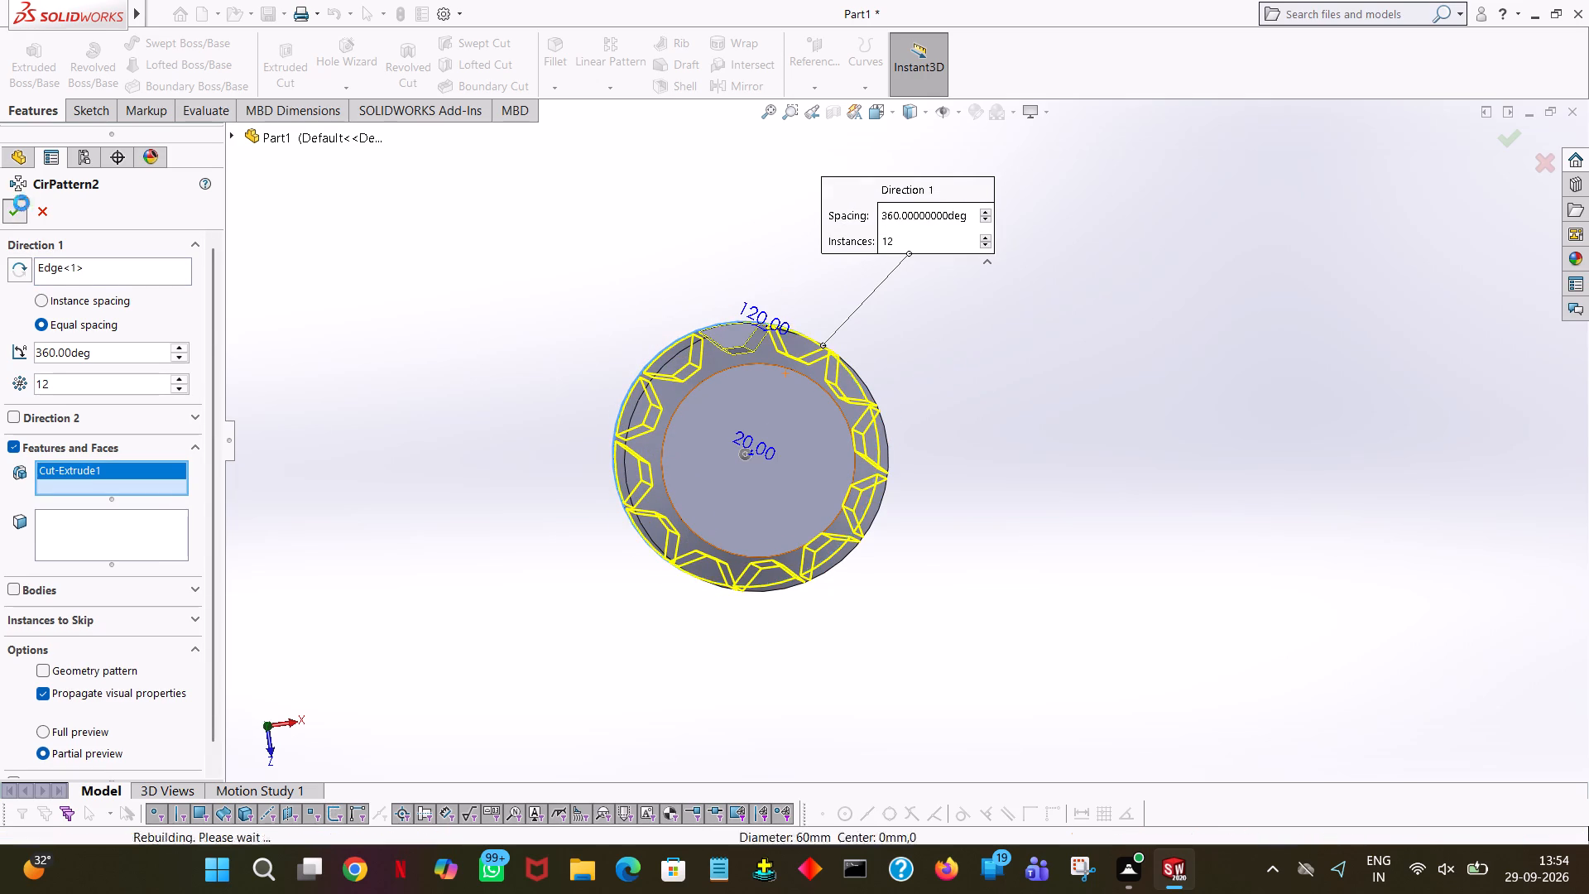
{"action": "left_click", "coordinate": [578, 285]}
Examine the patterned splines along the shaft and both of its ends from several directions.
{"action": "middle_click_drag", "start_coordinate": [664, 265], "coordinate": [665, 353]}
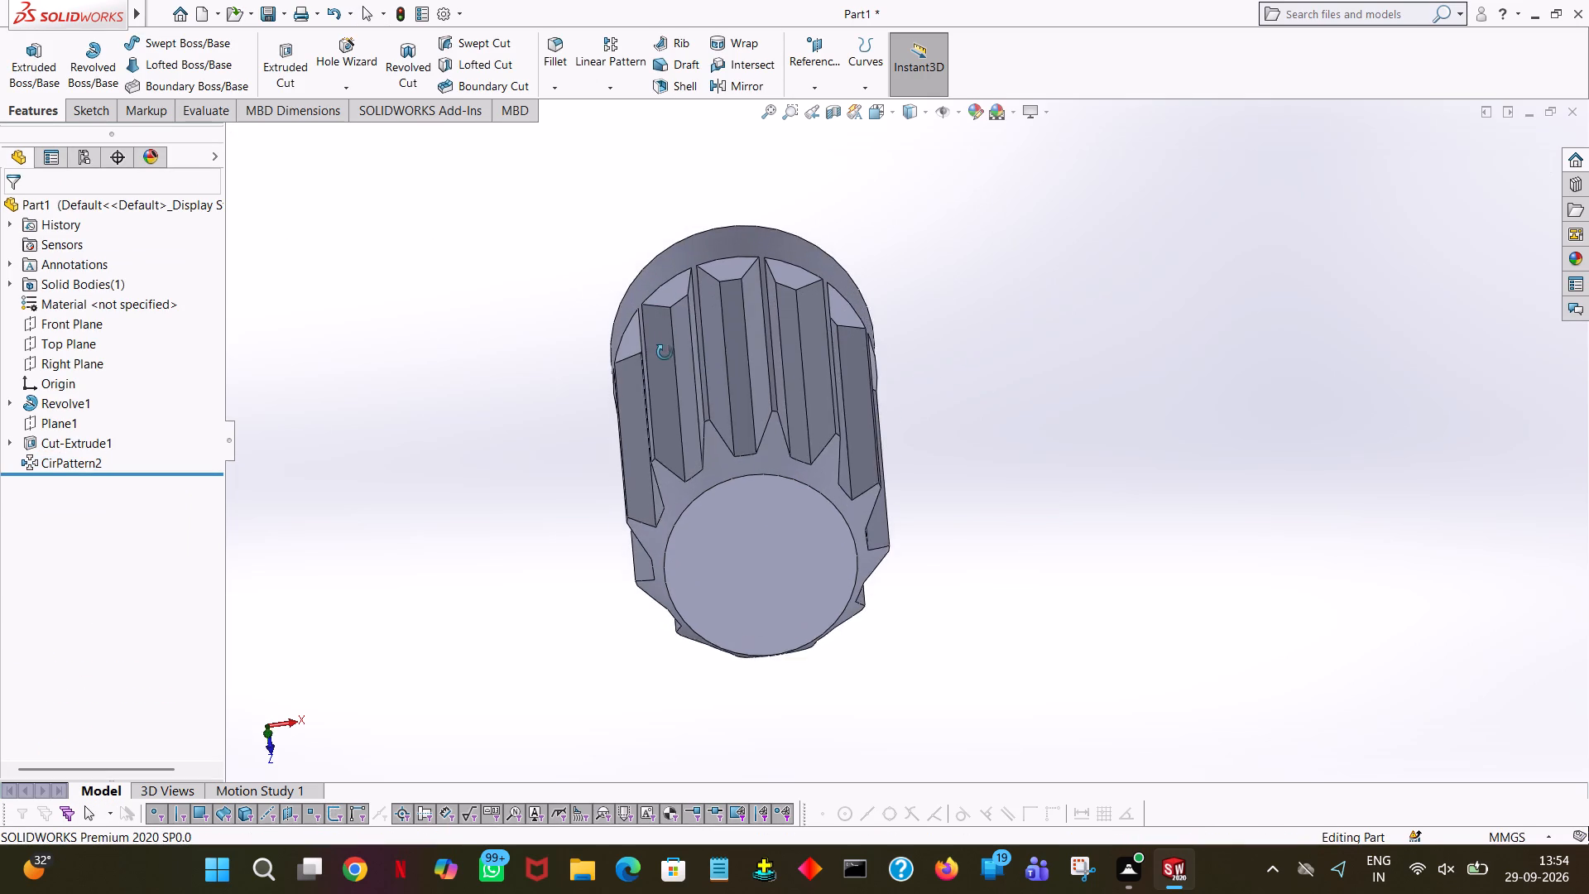
{"action": "middle_click_drag", "start_coordinate": [665, 353], "coordinate": [629, 295]}
{"action": "middle_click_drag", "start_coordinate": [991, 327], "coordinate": [1085, 356]}
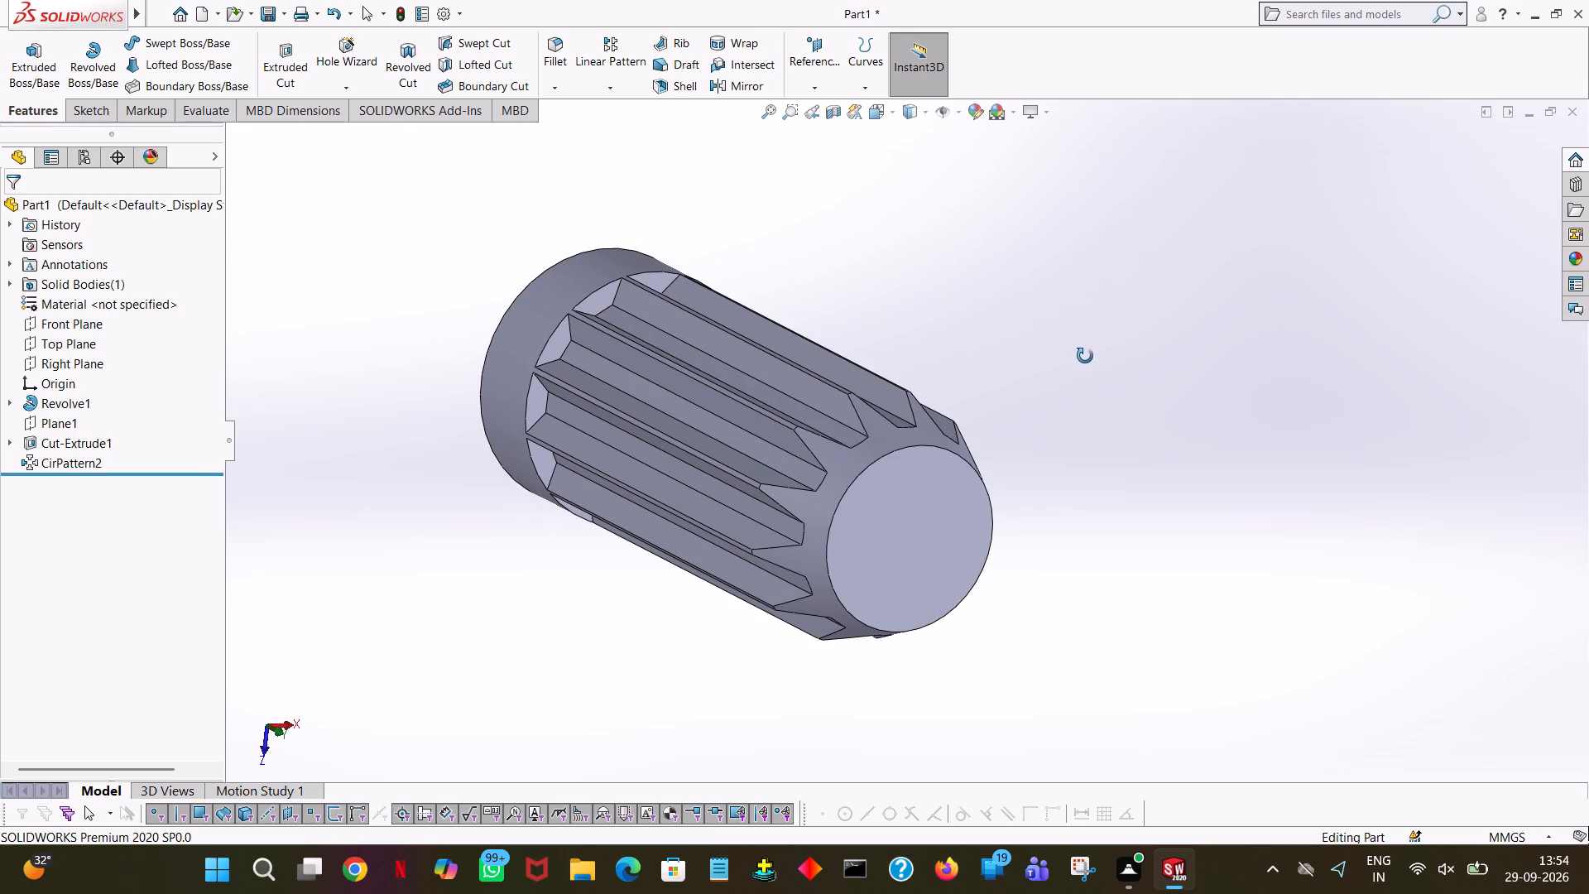
{"action": "middle_click_drag", "start_coordinate": [1085, 356], "coordinate": [1081, 358]}
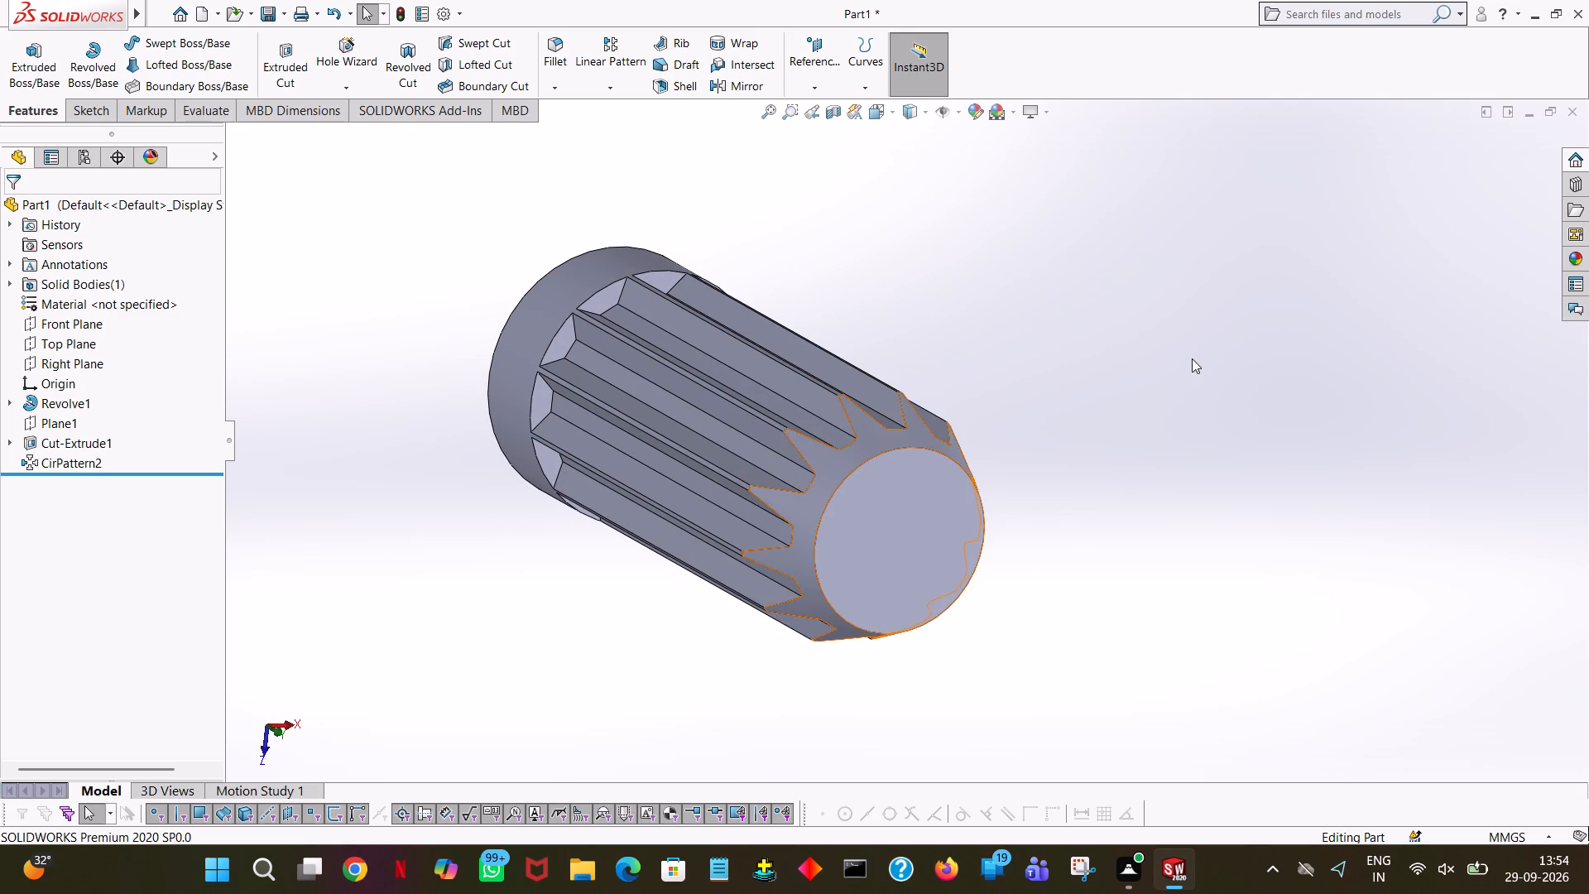
{"action": "middle_click_drag", "start_coordinate": [1191, 358], "coordinate": [1027, 239]}
{"action": "middle_click", "coordinate": [1027, 239]}
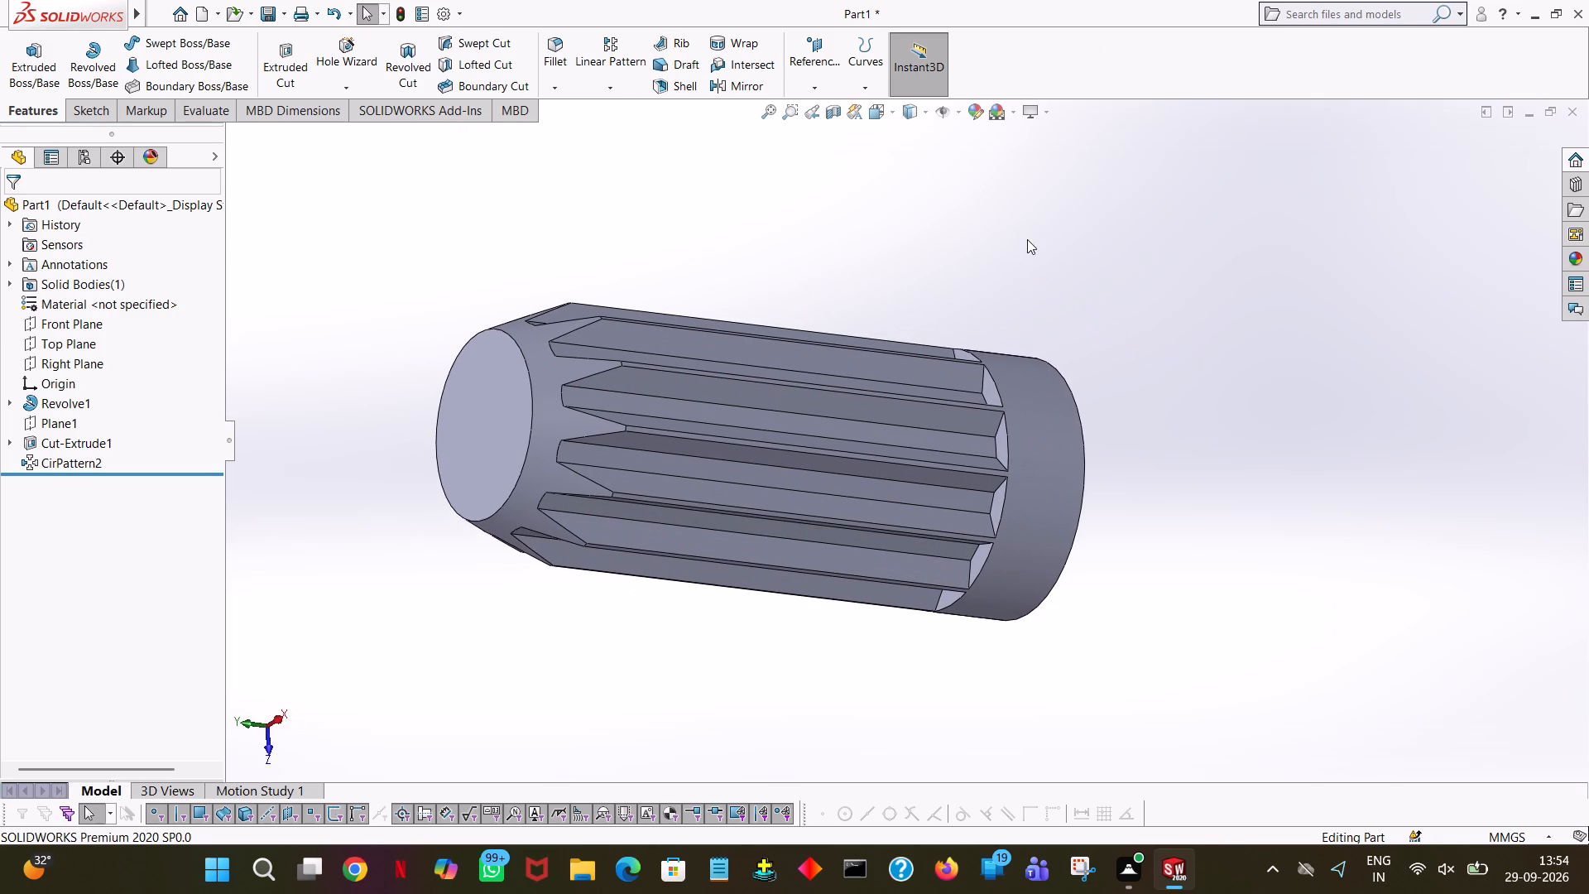
{"action": "middle_click_drag", "start_coordinate": [1145, 262], "coordinate": [968, 413]}
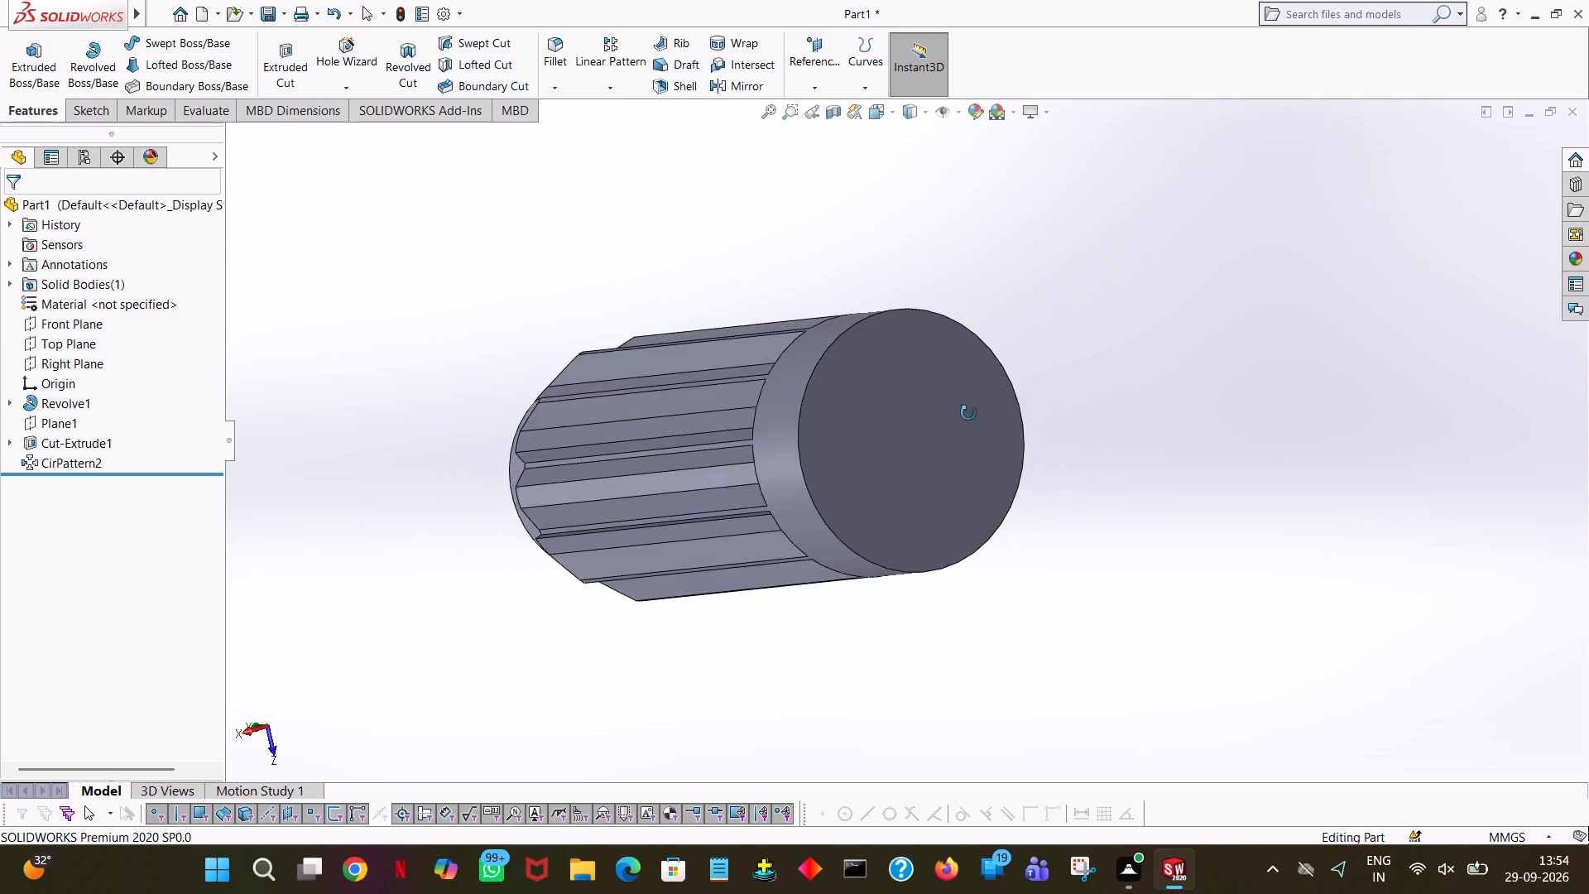
{"action": "middle_click_drag", "start_coordinate": [968, 413], "coordinate": [1266, 283]}
{"action": "middle_click_drag", "start_coordinate": [1289, 342], "coordinate": [1283, 493]}
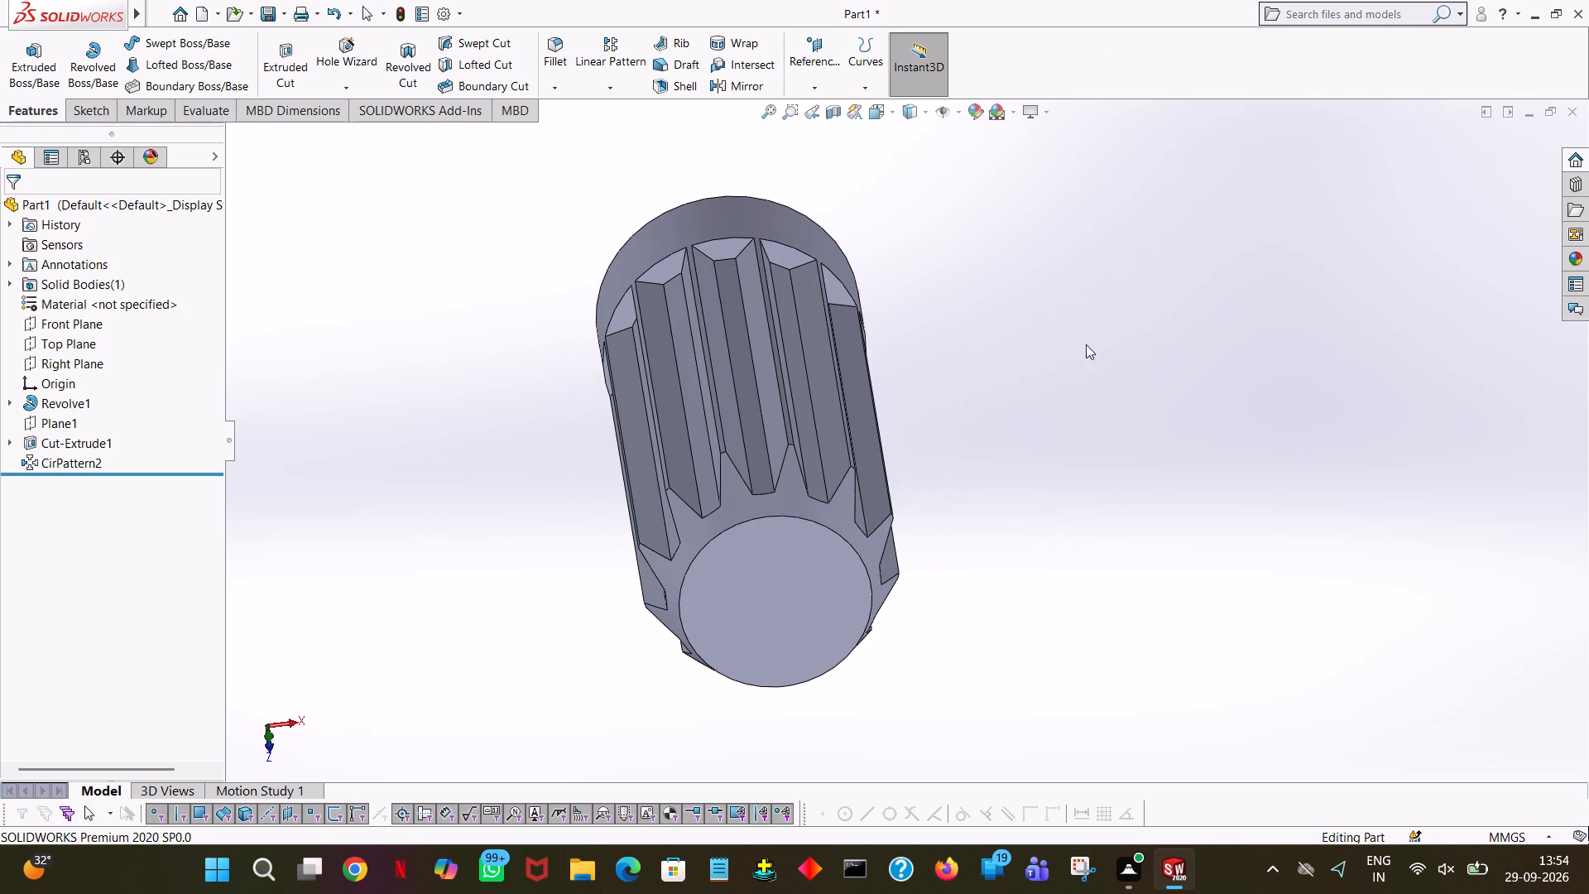
{"action": "middle_click_drag", "start_coordinate": [1075, 330], "coordinate": [1313, 208]}
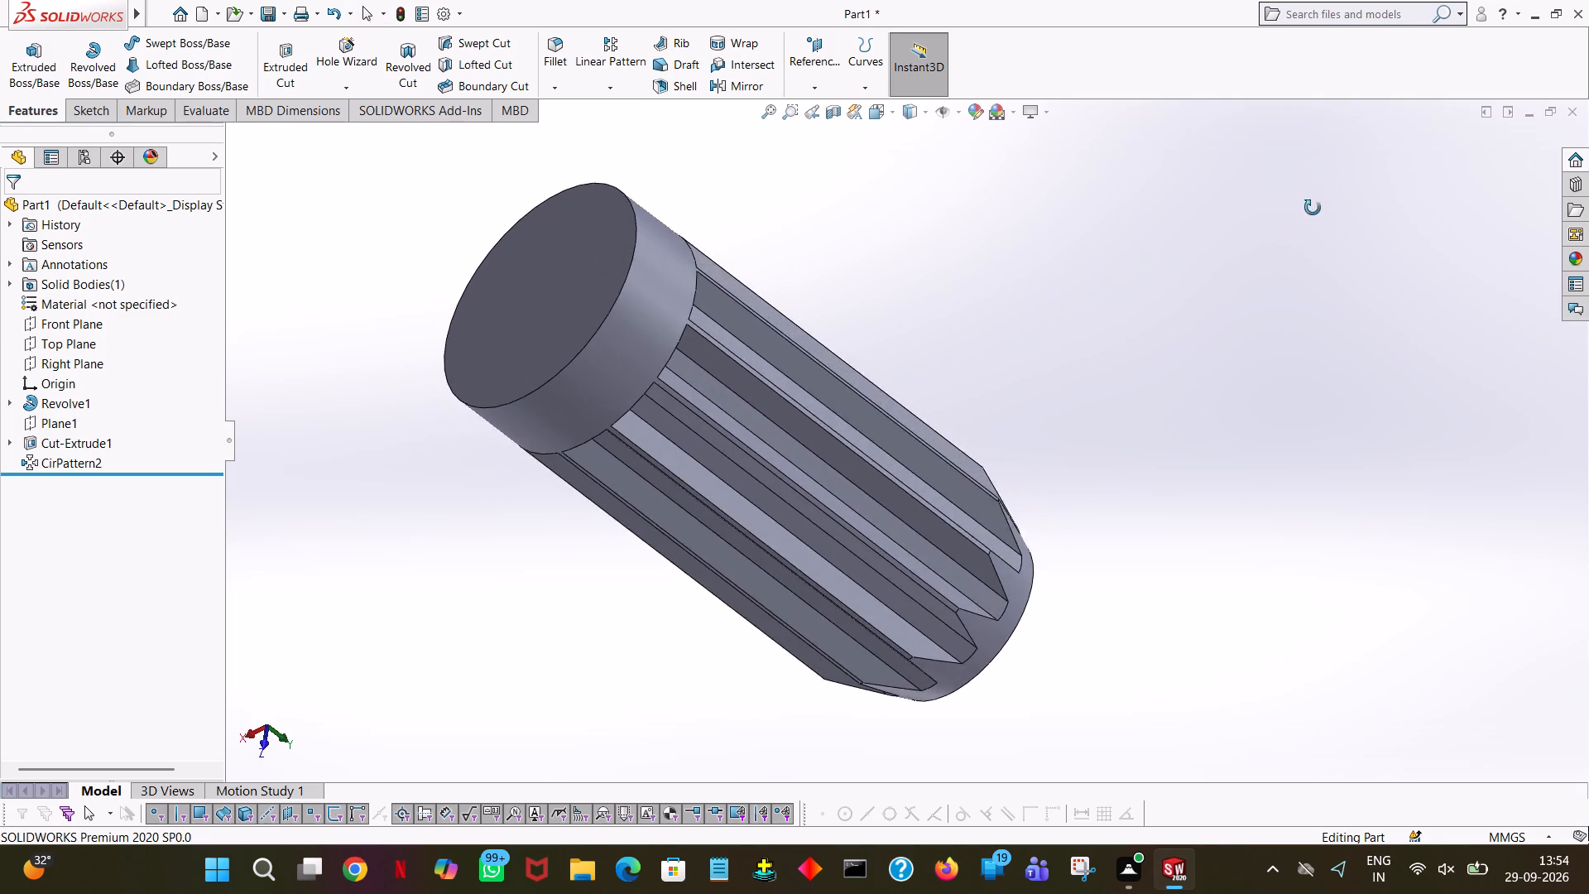
{"action": "middle_click_drag", "start_coordinate": [1313, 208], "coordinate": [1308, 213]}
{"action": "middle_click_drag", "start_coordinate": [1087, 324], "coordinate": [569, 411]}
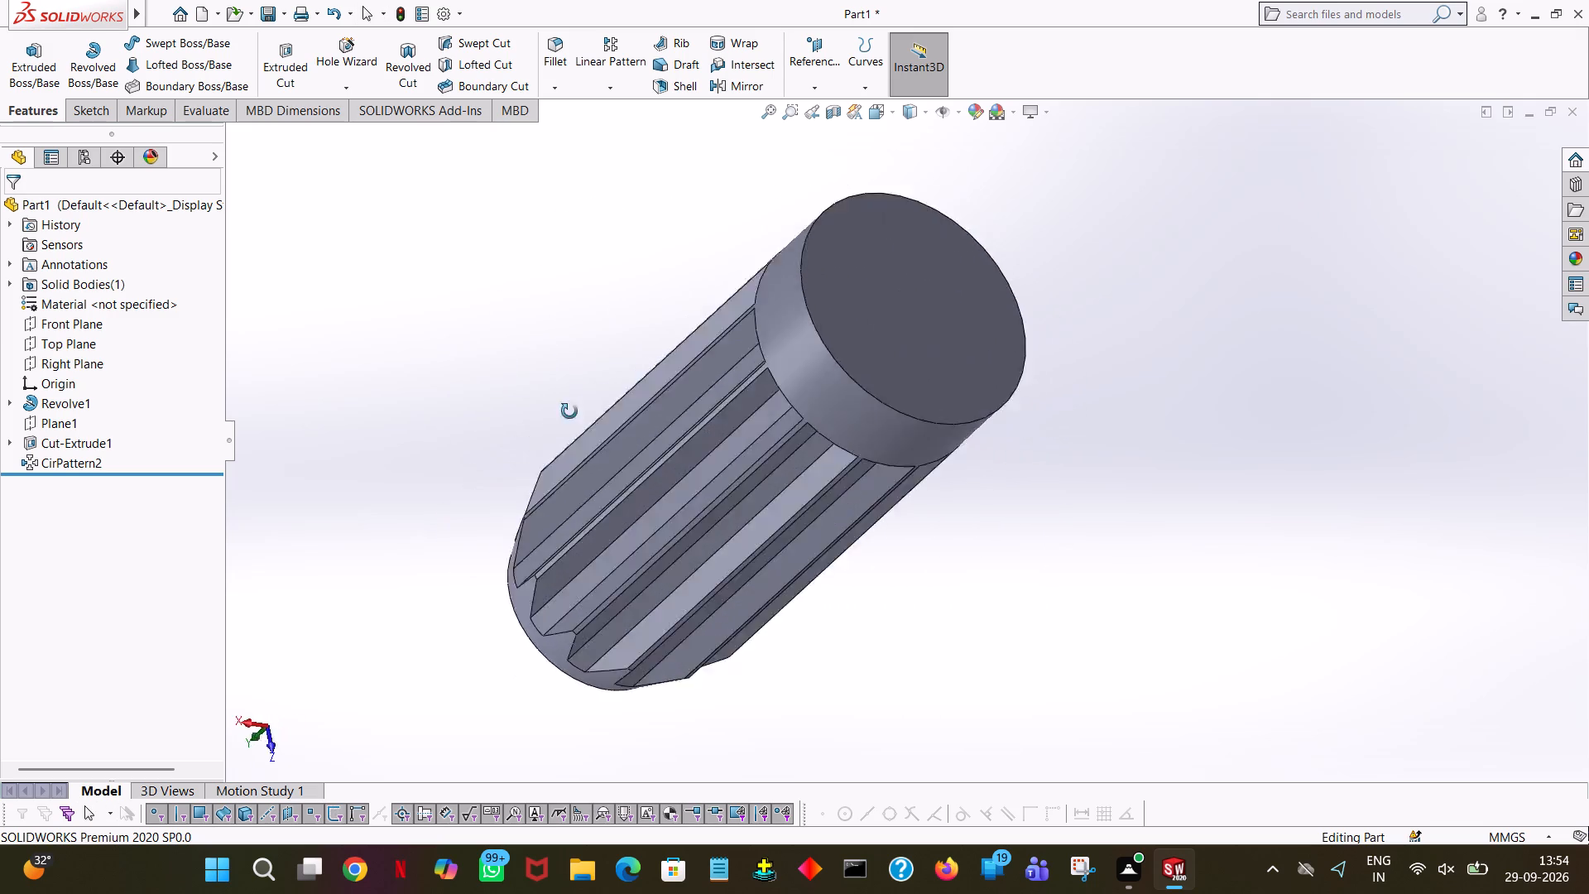
{"action": "middle_click_drag", "start_coordinate": [569, 411], "coordinate": [481, 592]}
{"action": "middle_click_drag", "start_coordinate": [972, 448], "coordinate": [1052, 466]}
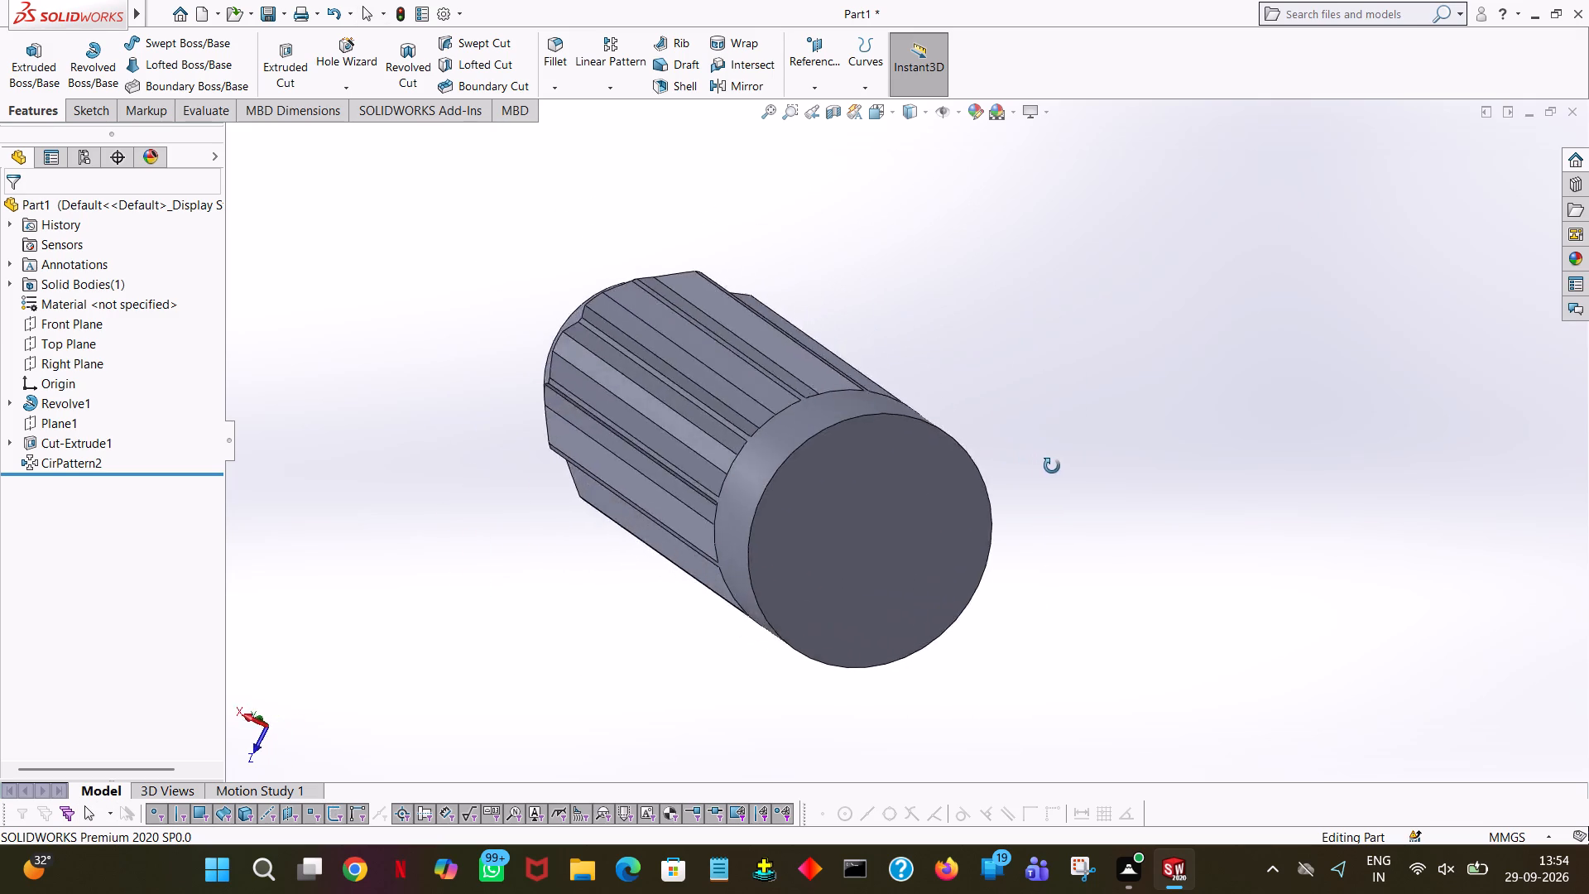
{"action": "middle_click_drag", "start_coordinate": [1052, 466], "coordinate": [1130, 195]}
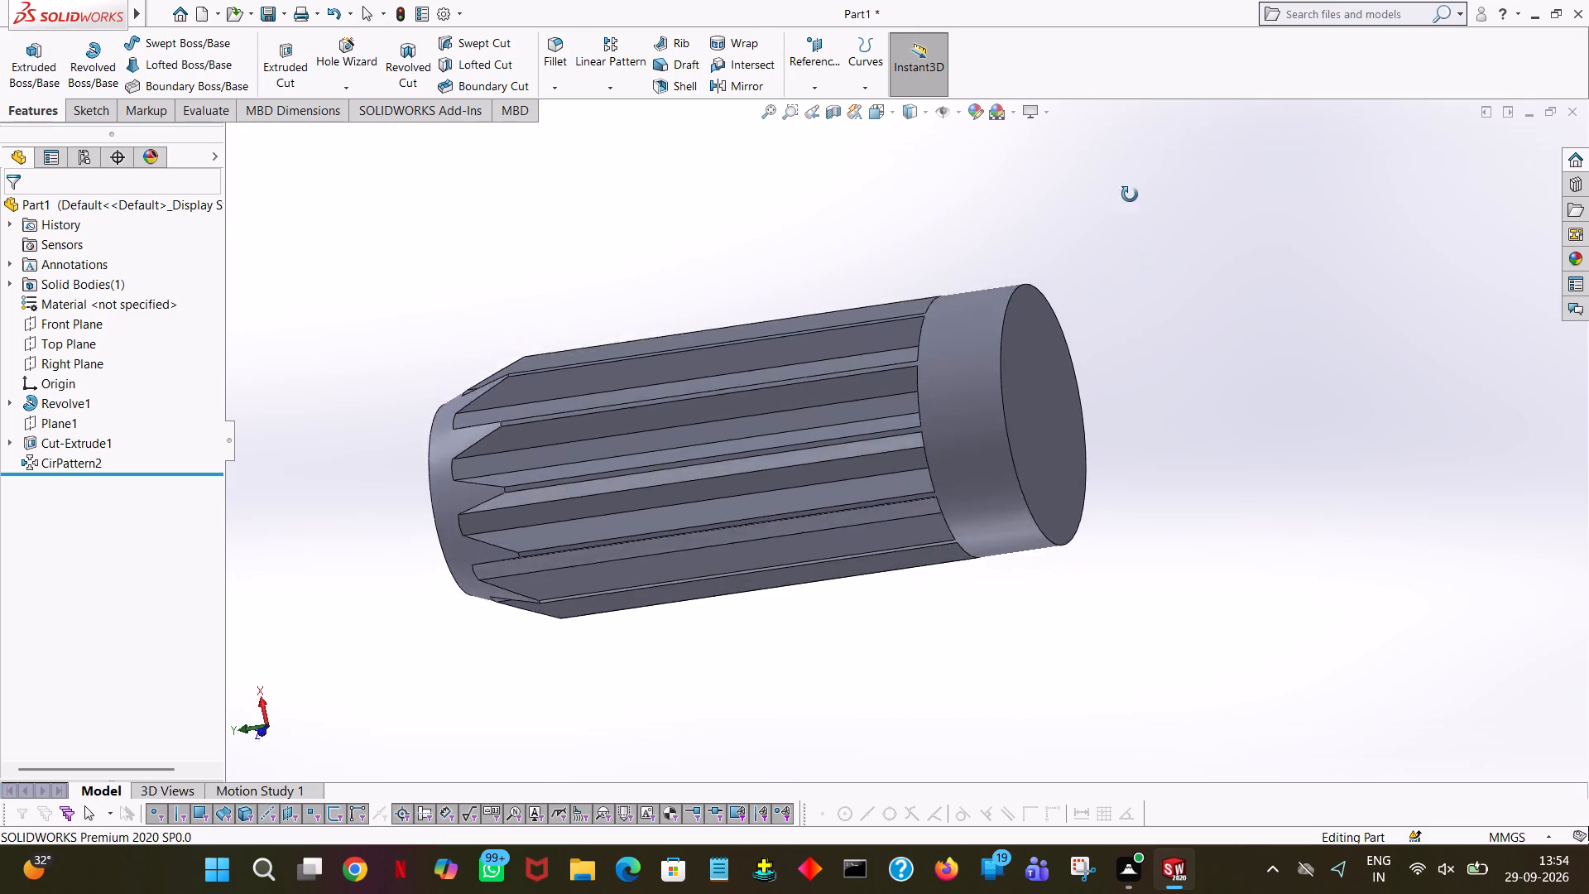
{"action": "middle_click_drag", "start_coordinate": [1130, 195], "coordinate": [1087, 32]}
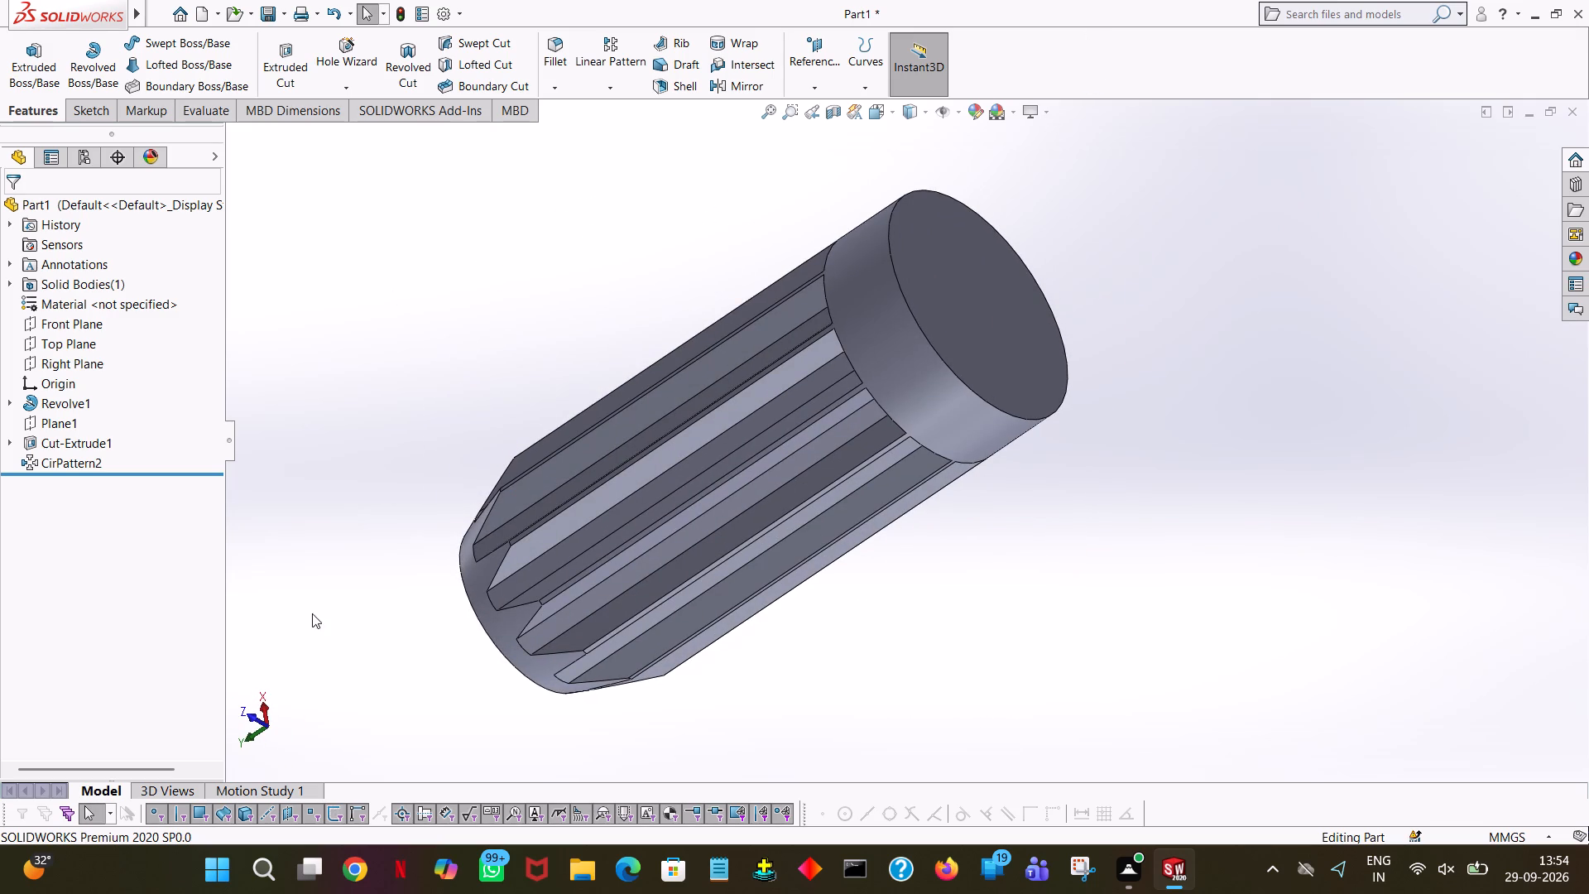
{"action": "middle_click_drag", "start_coordinate": [1138, 550], "coordinate": [1337, 344]}
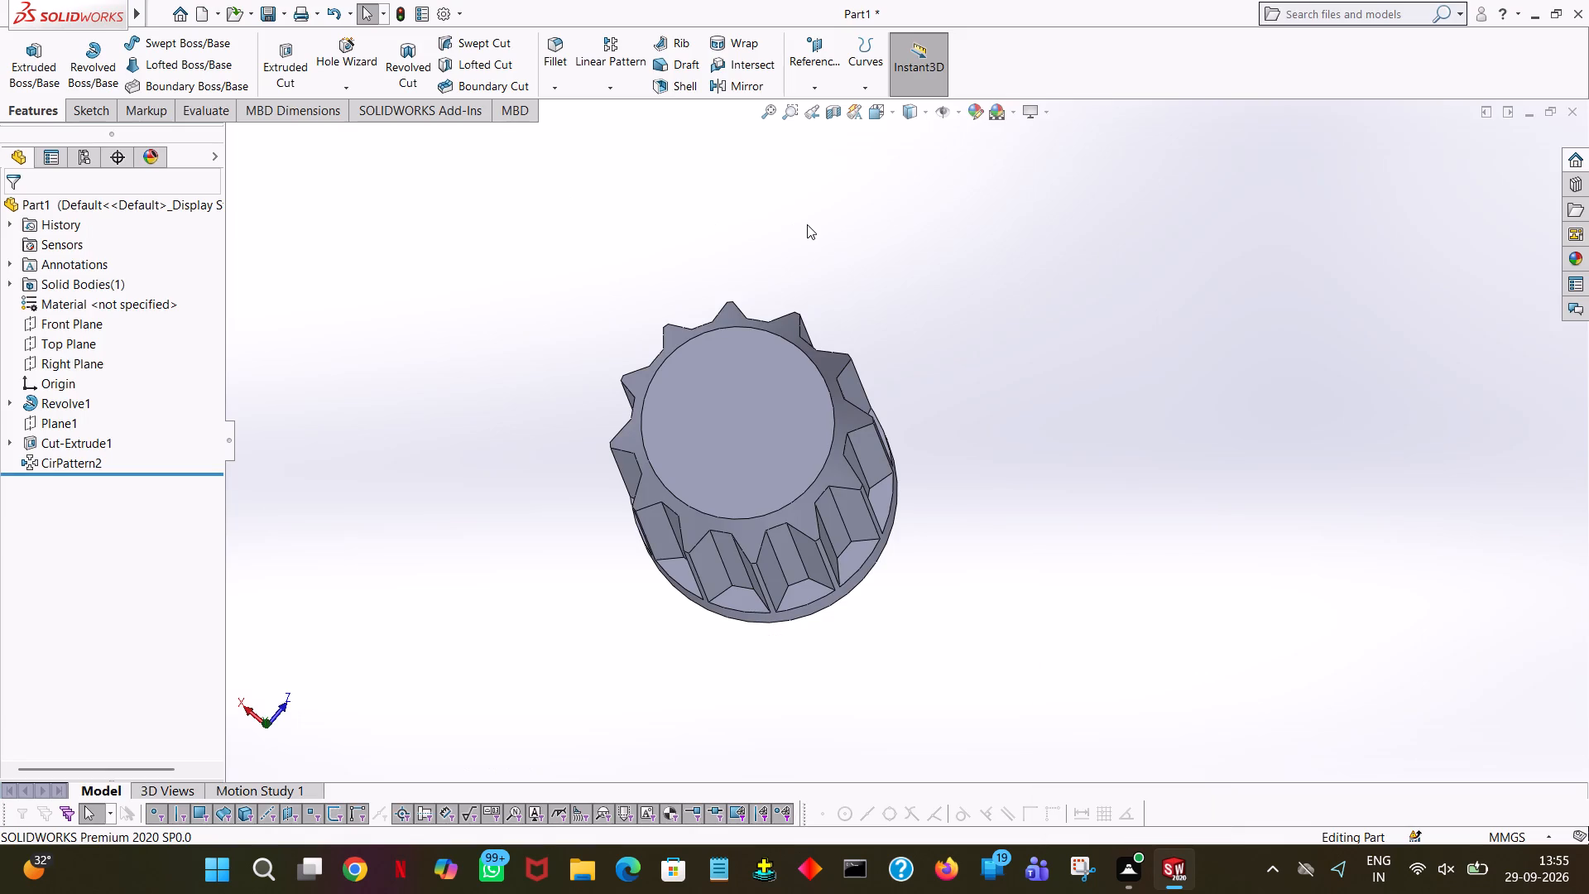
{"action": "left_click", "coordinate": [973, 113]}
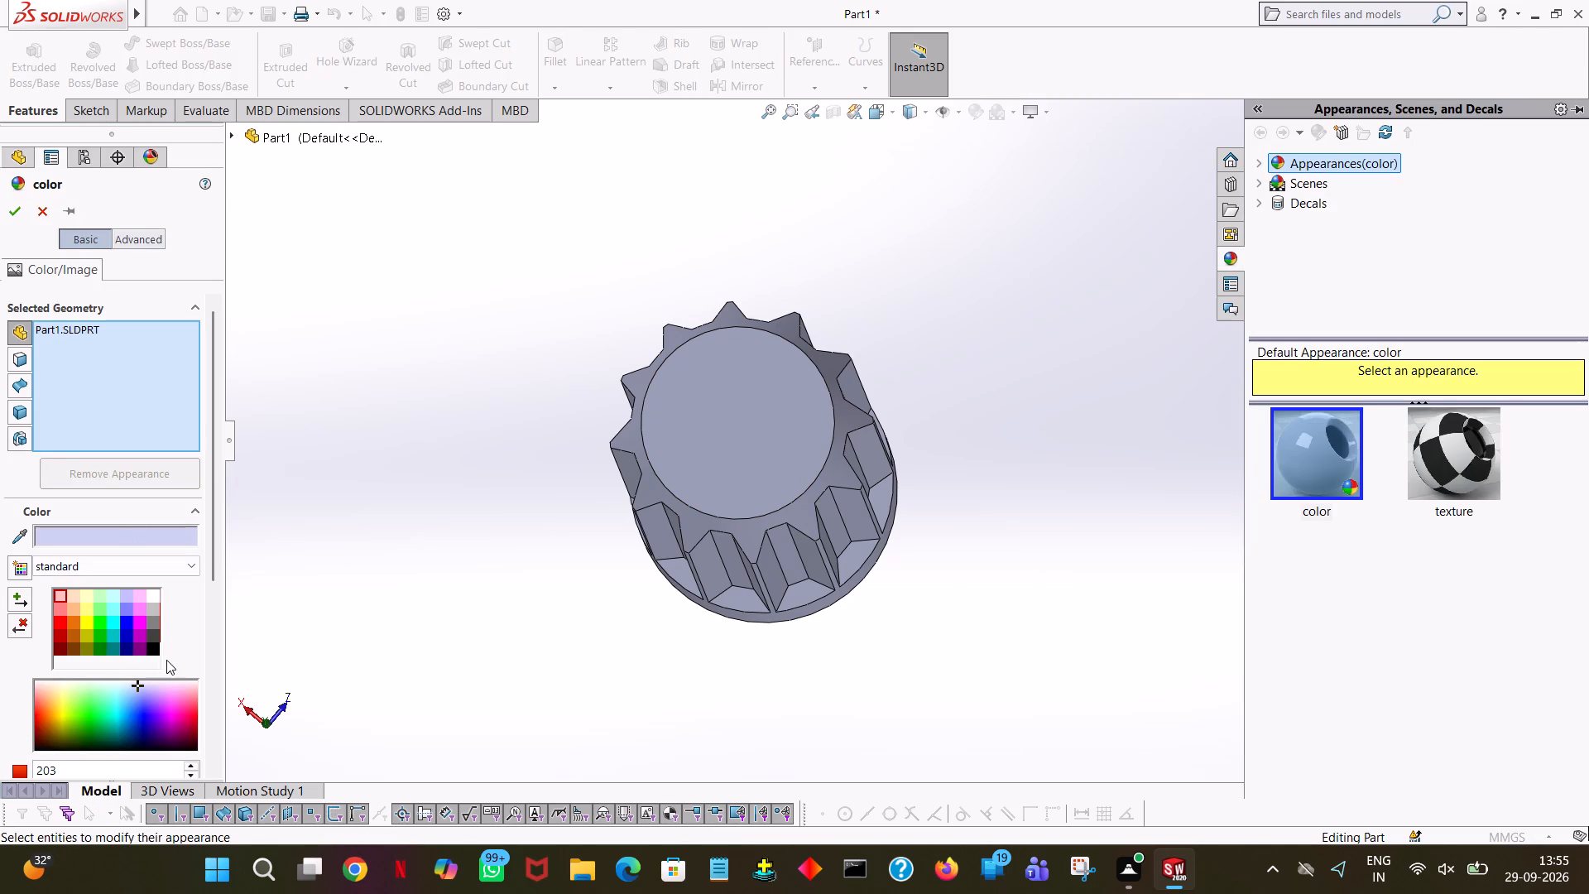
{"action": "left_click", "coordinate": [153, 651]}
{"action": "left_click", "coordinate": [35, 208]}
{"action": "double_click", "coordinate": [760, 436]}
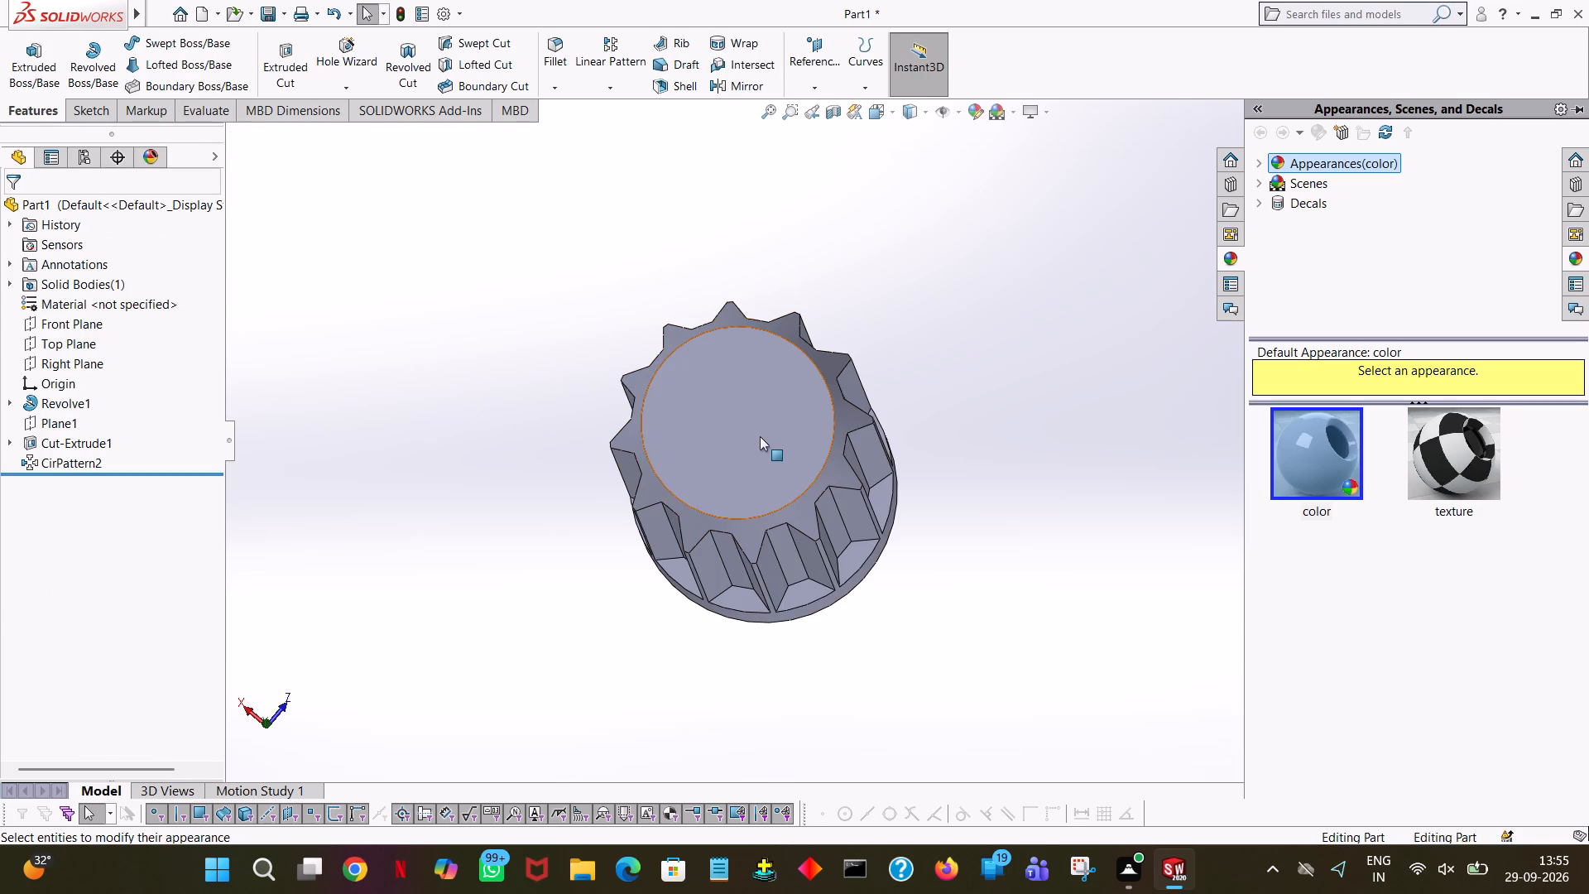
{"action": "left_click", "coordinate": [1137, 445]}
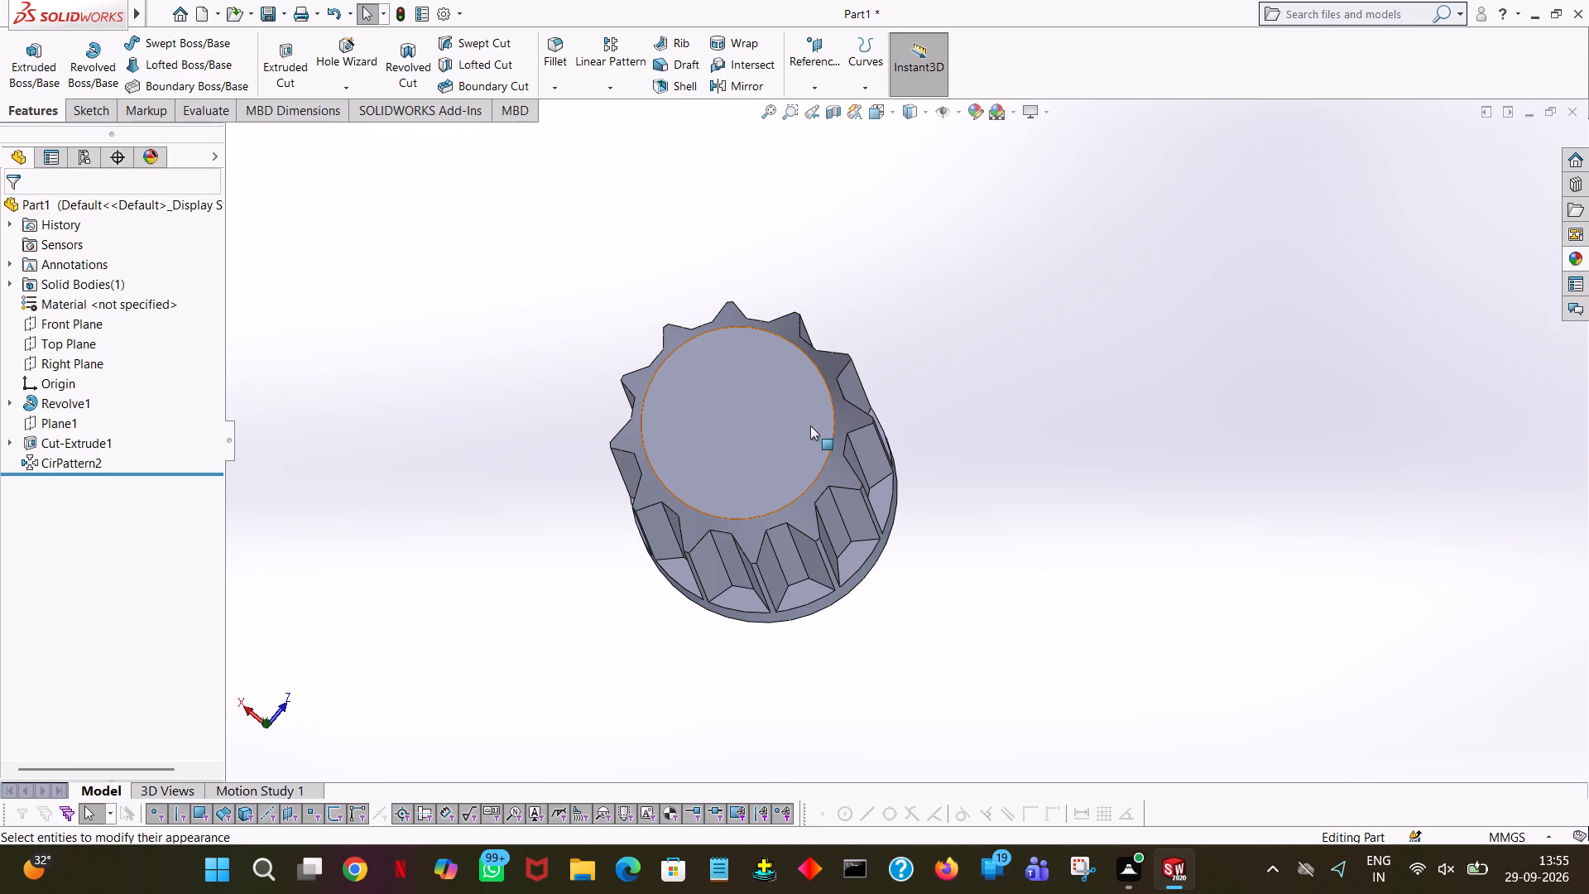
Apply a black colour appearance to the two flat end faces of the shaft.
{"action": "left_click", "coordinate": [778, 421]}
{"action": "left_click", "coordinate": [942, 339]}
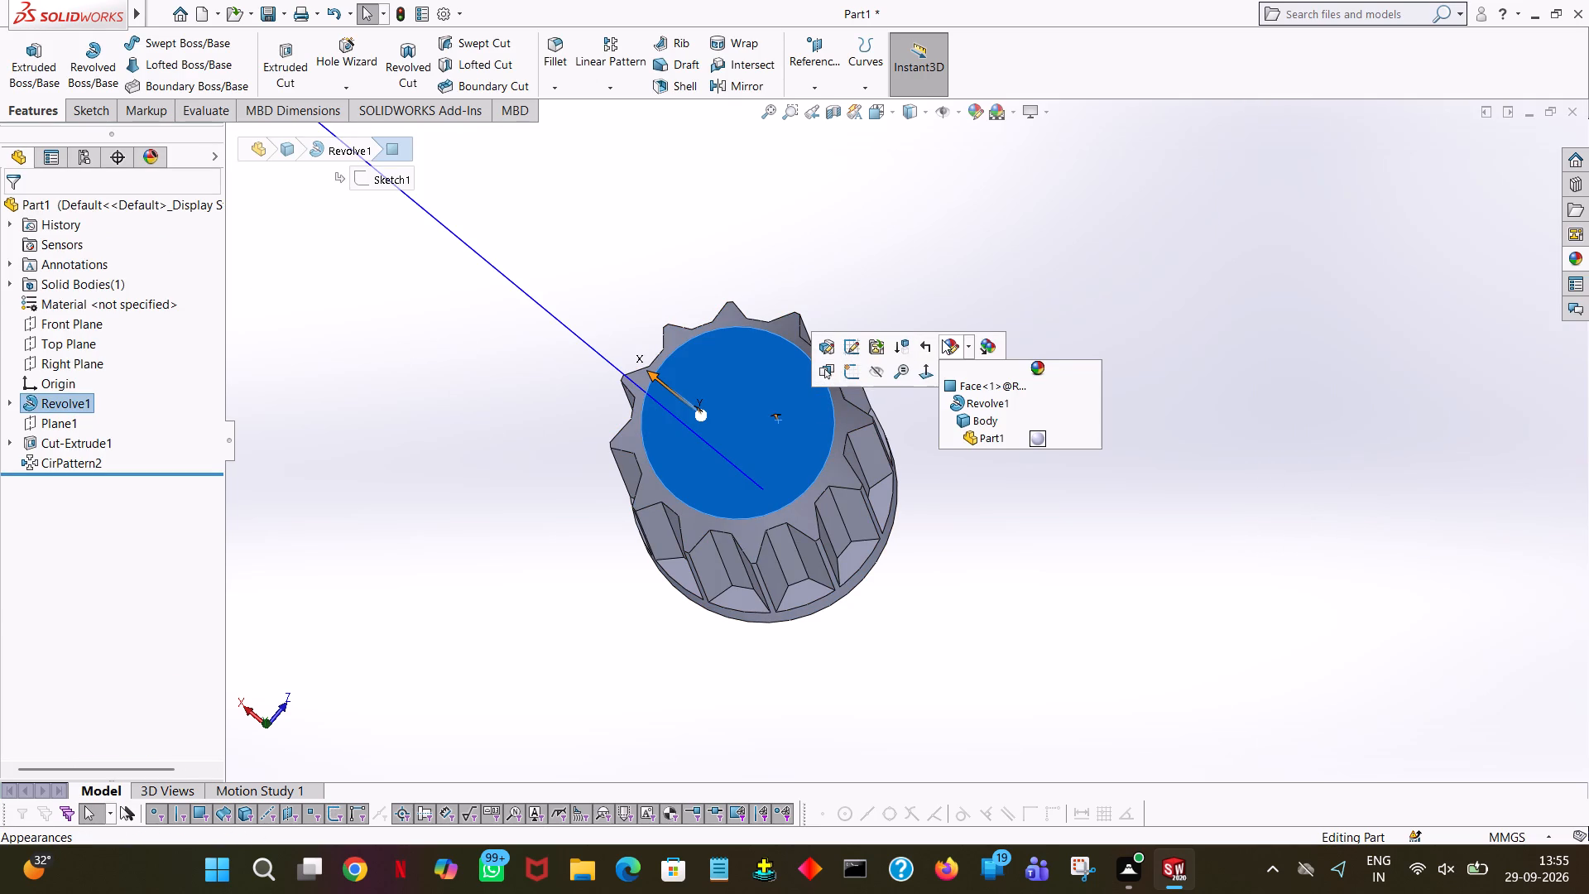
{"action": "left_click", "coordinate": [941, 382]}
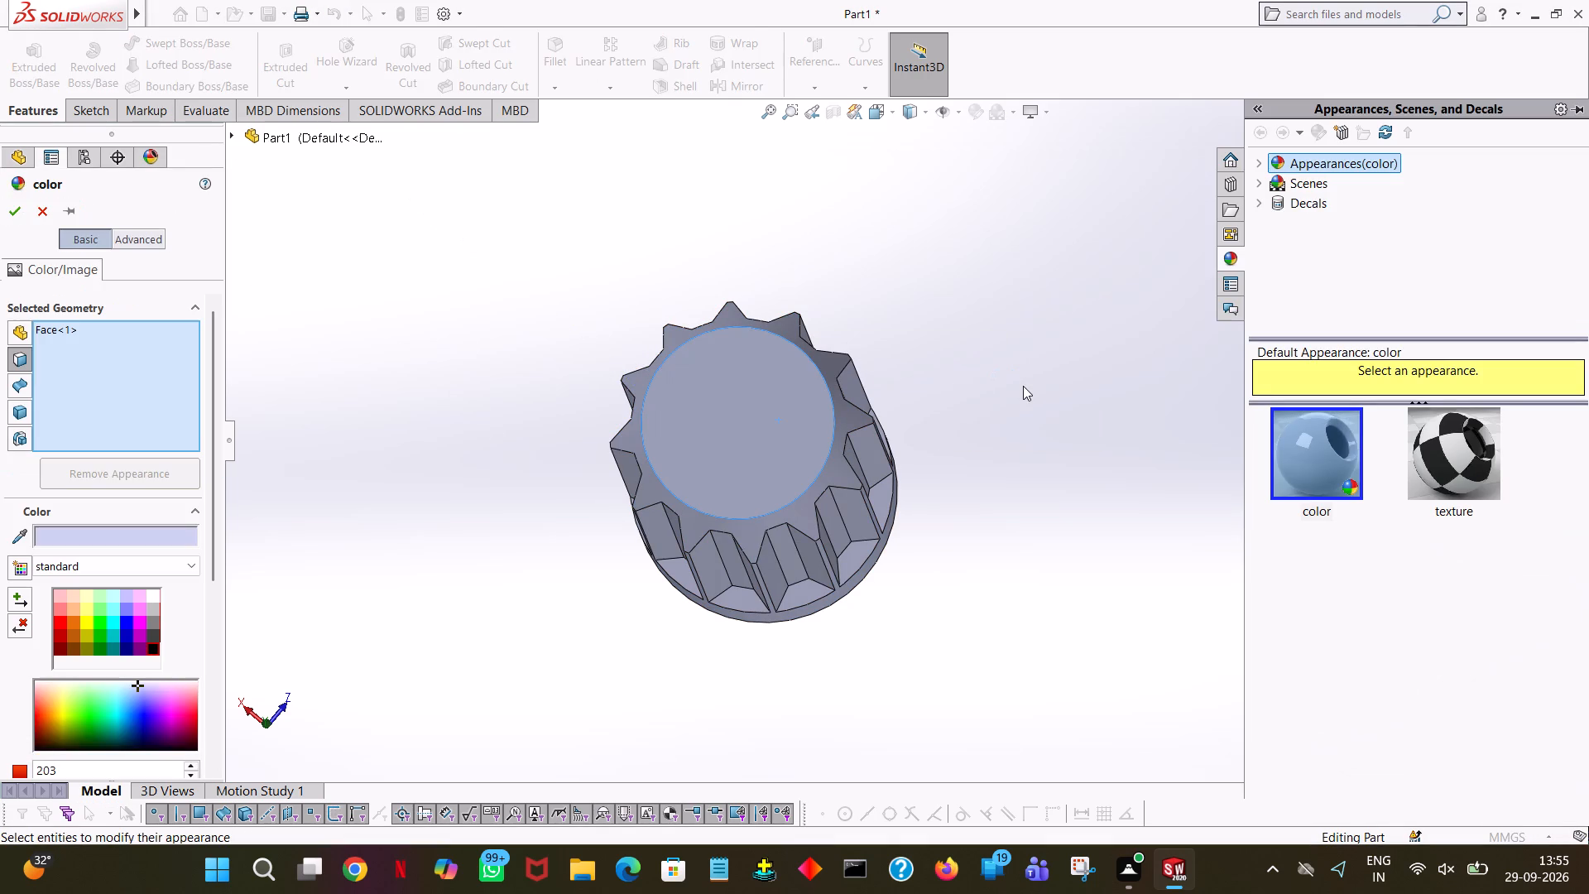
{"action": "left_click", "coordinate": [154, 648]}
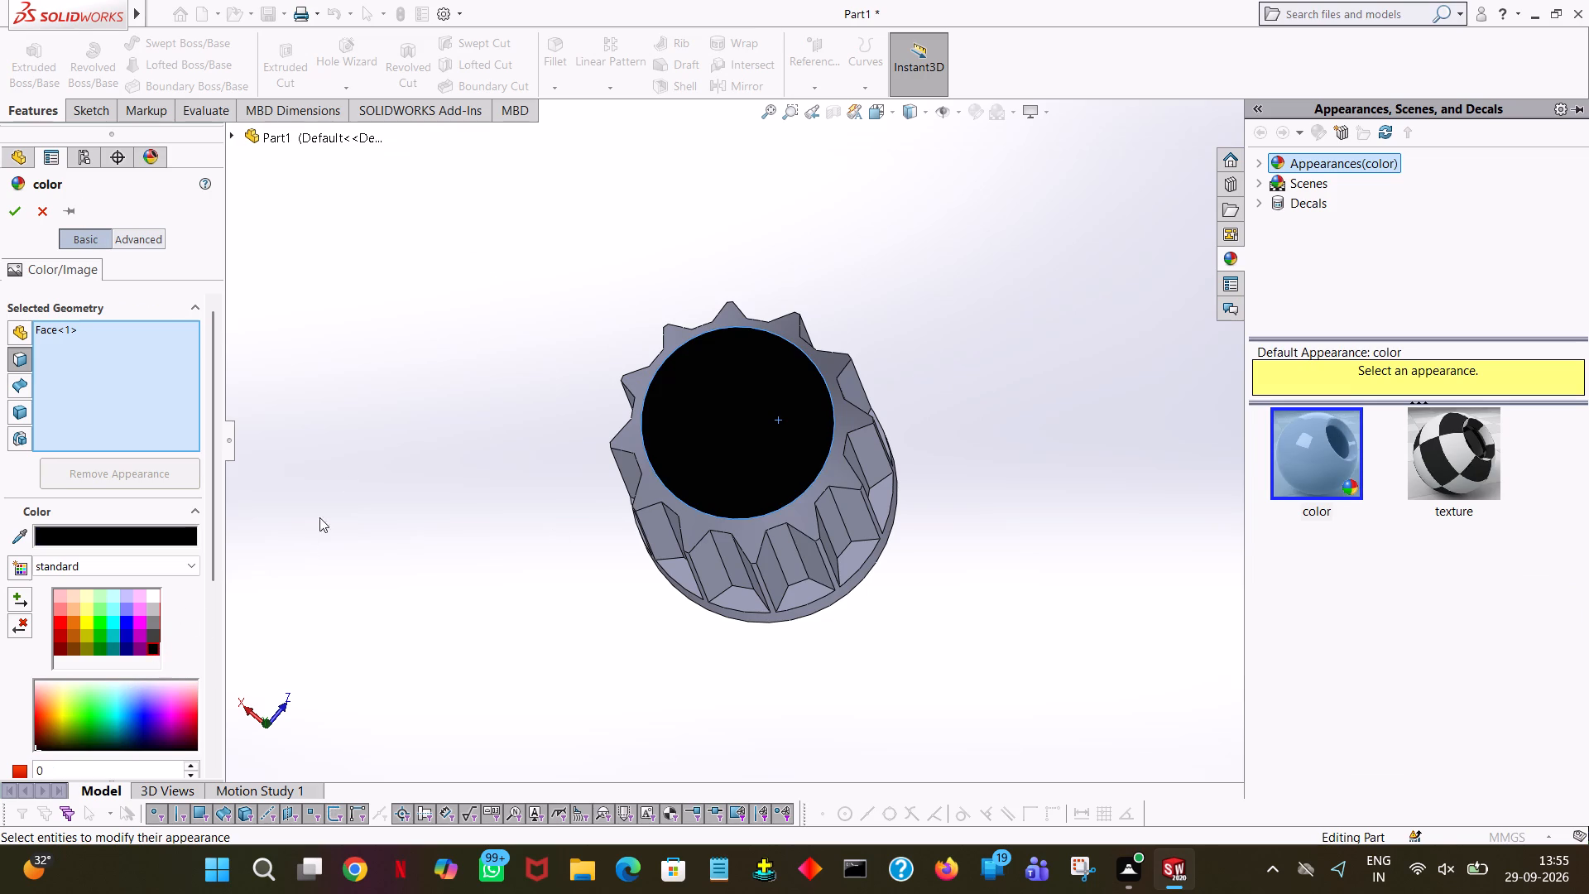
{"action": "middle_click_drag", "start_coordinate": [362, 534], "coordinate": [497, 537]}
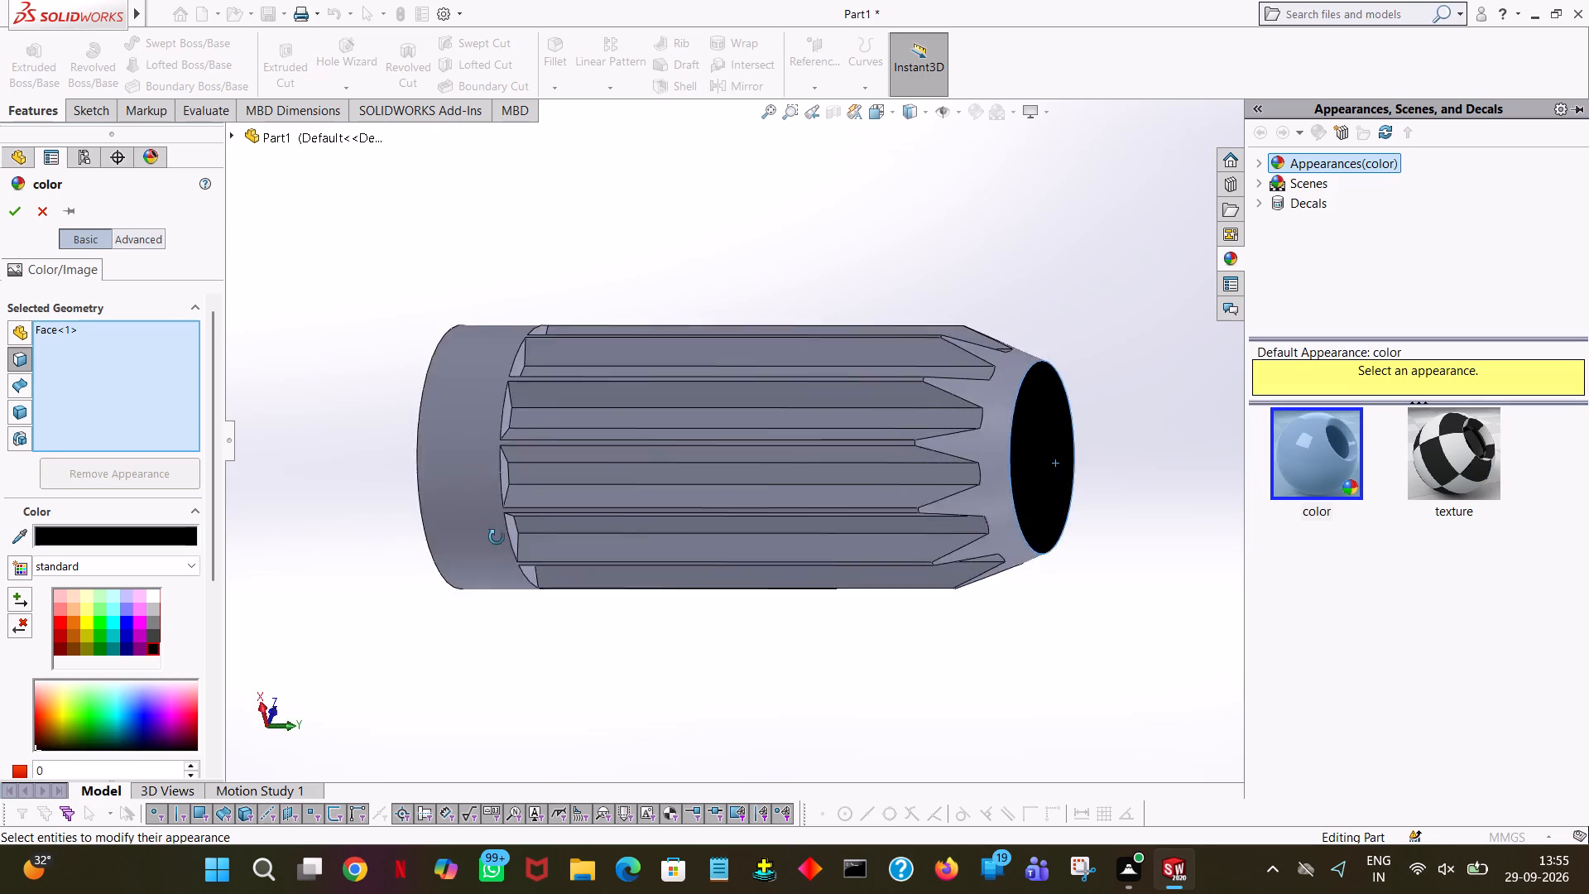
{"action": "middle_click_drag", "start_coordinate": [497, 537], "coordinate": [609, 560]}
{"action": "left_click", "coordinate": [574, 568]}
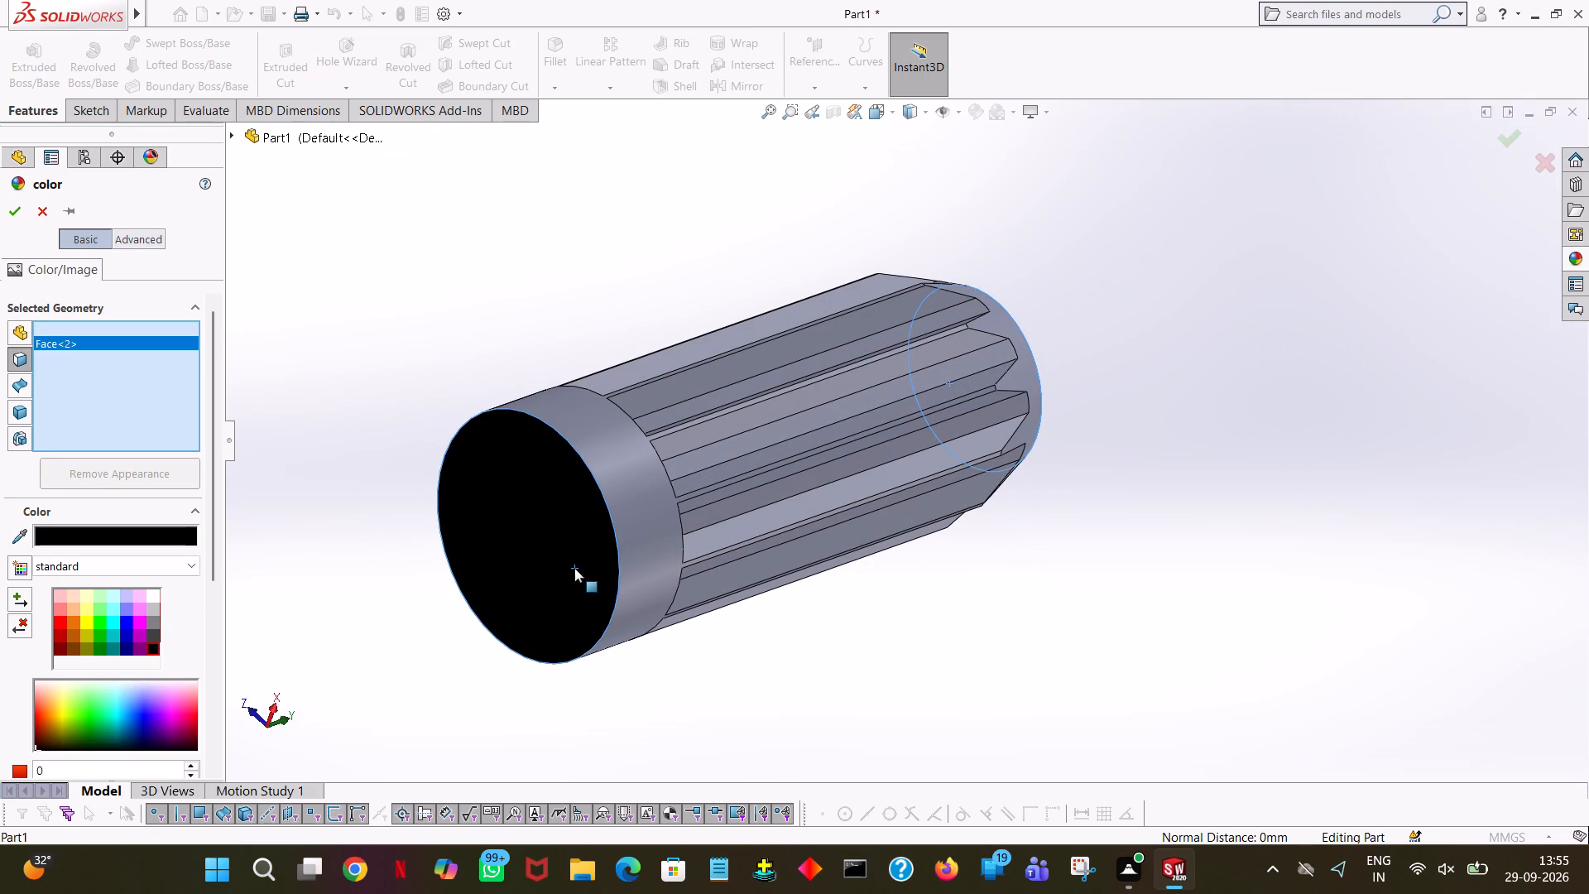
{"action": "left_click", "coordinate": [5, 210]}
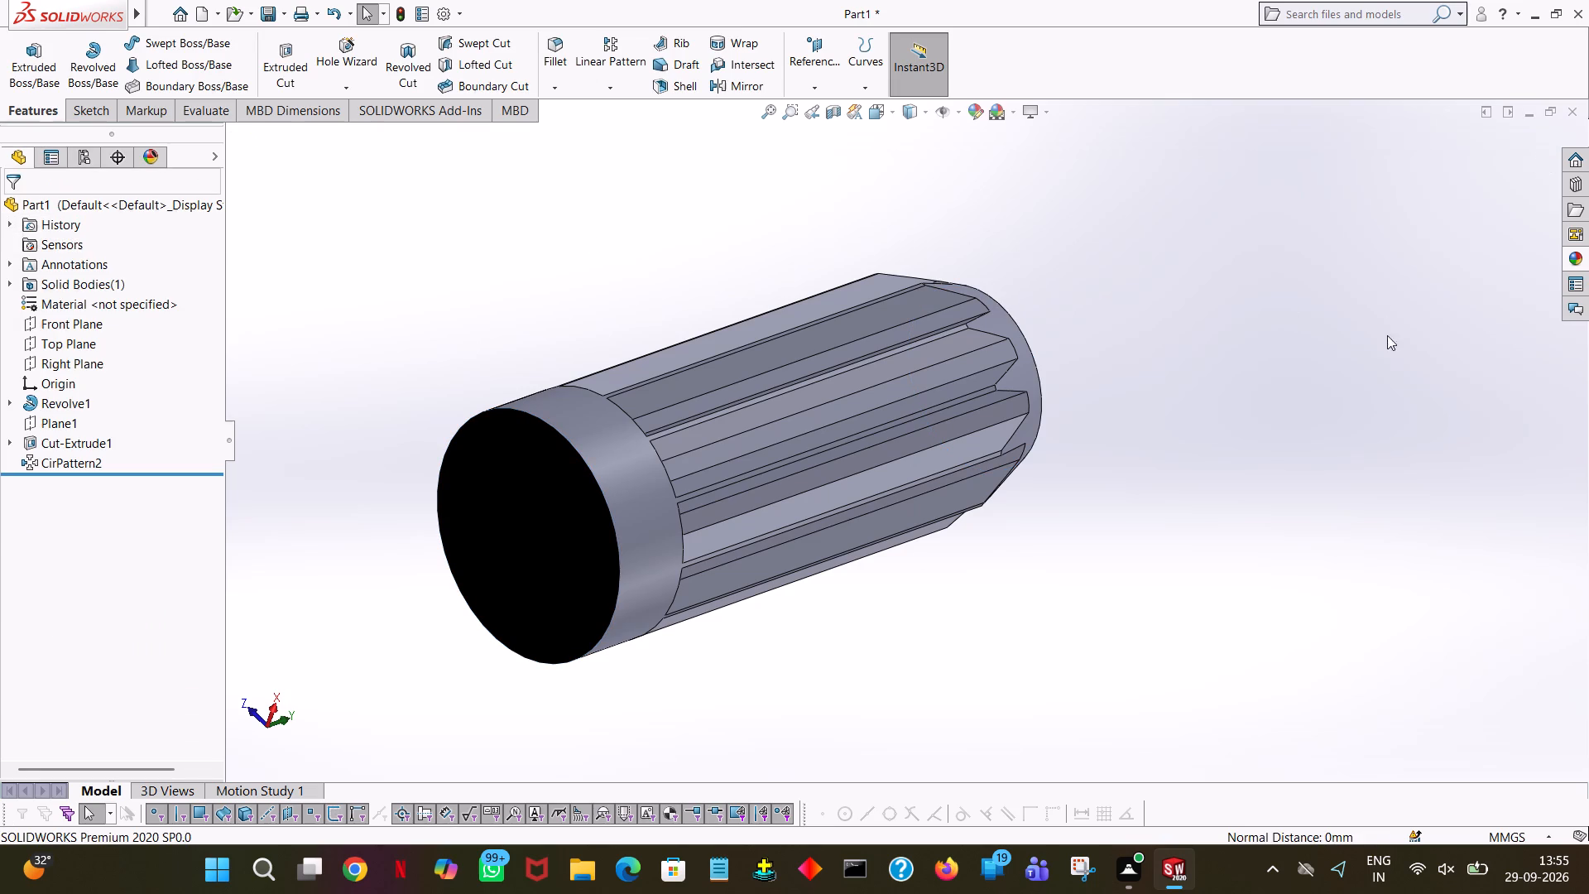
Apply a magenta colour appearance to the shaft's chamfer face and its outer cylindrical face.
{"action": "middle_click_drag", "start_coordinate": [1365, 345], "coordinate": [1222, 483]}
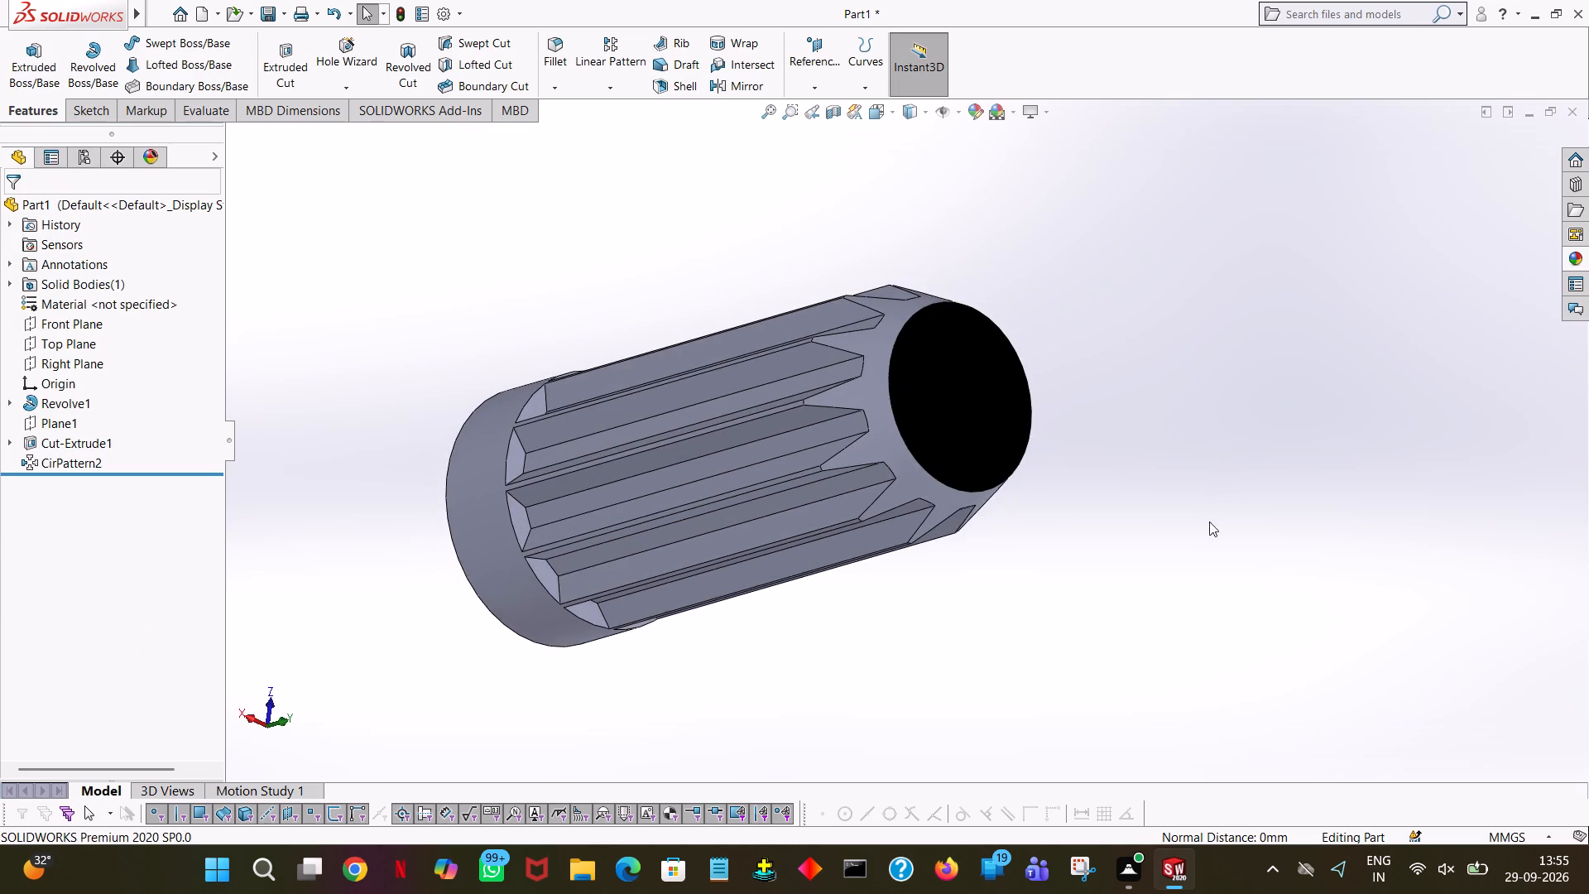
{"action": "middle_click_drag", "start_coordinate": [1196, 579], "coordinate": [1186, 617]}
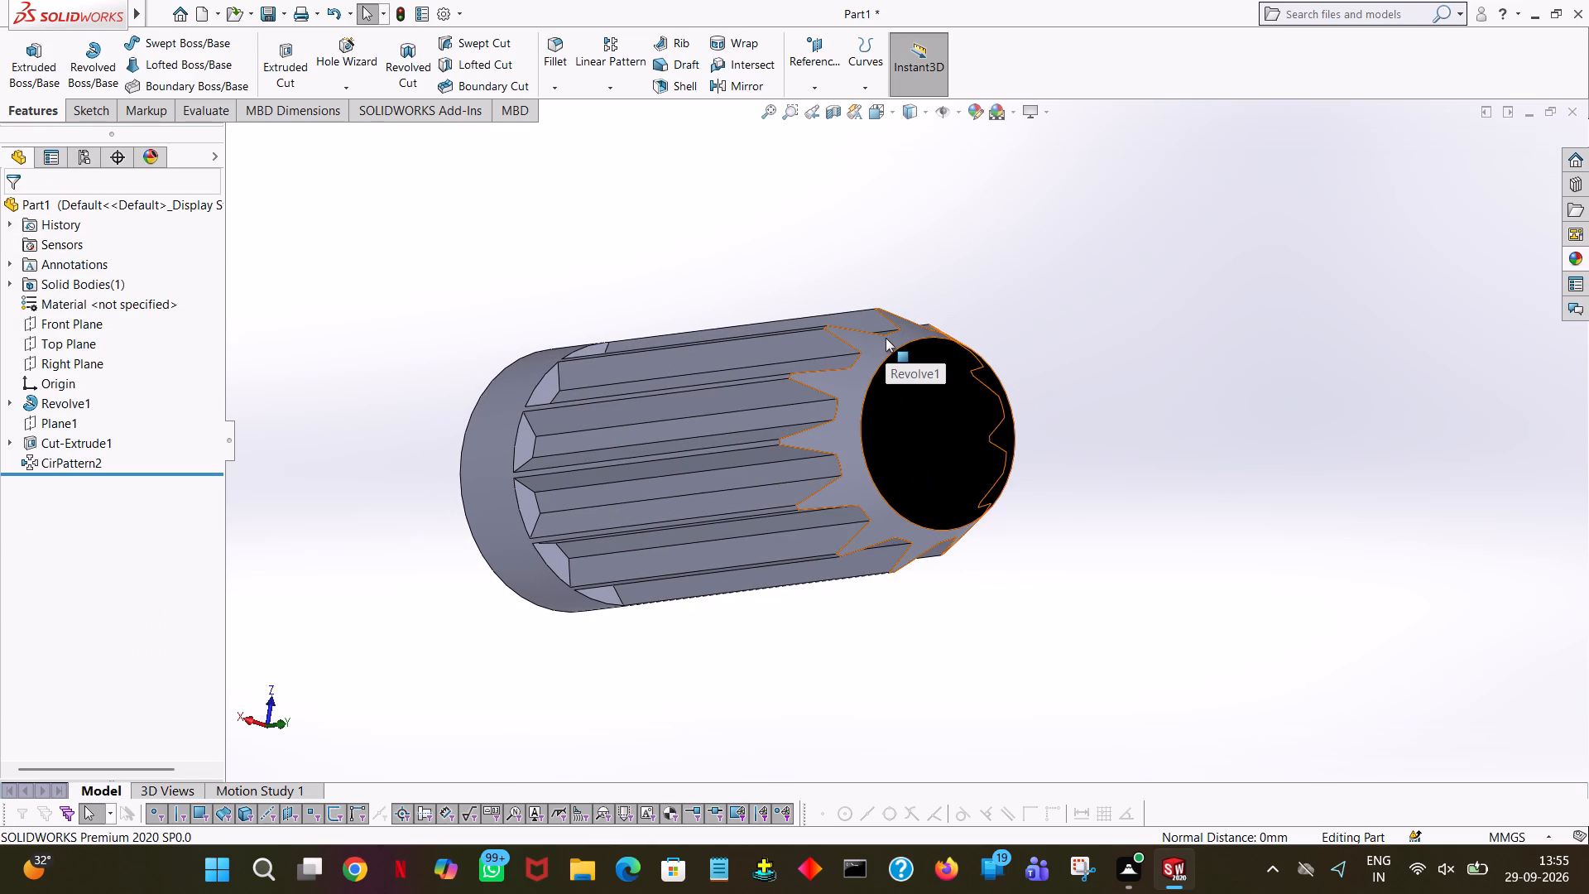
{"action": "left_click", "coordinate": [886, 338]}
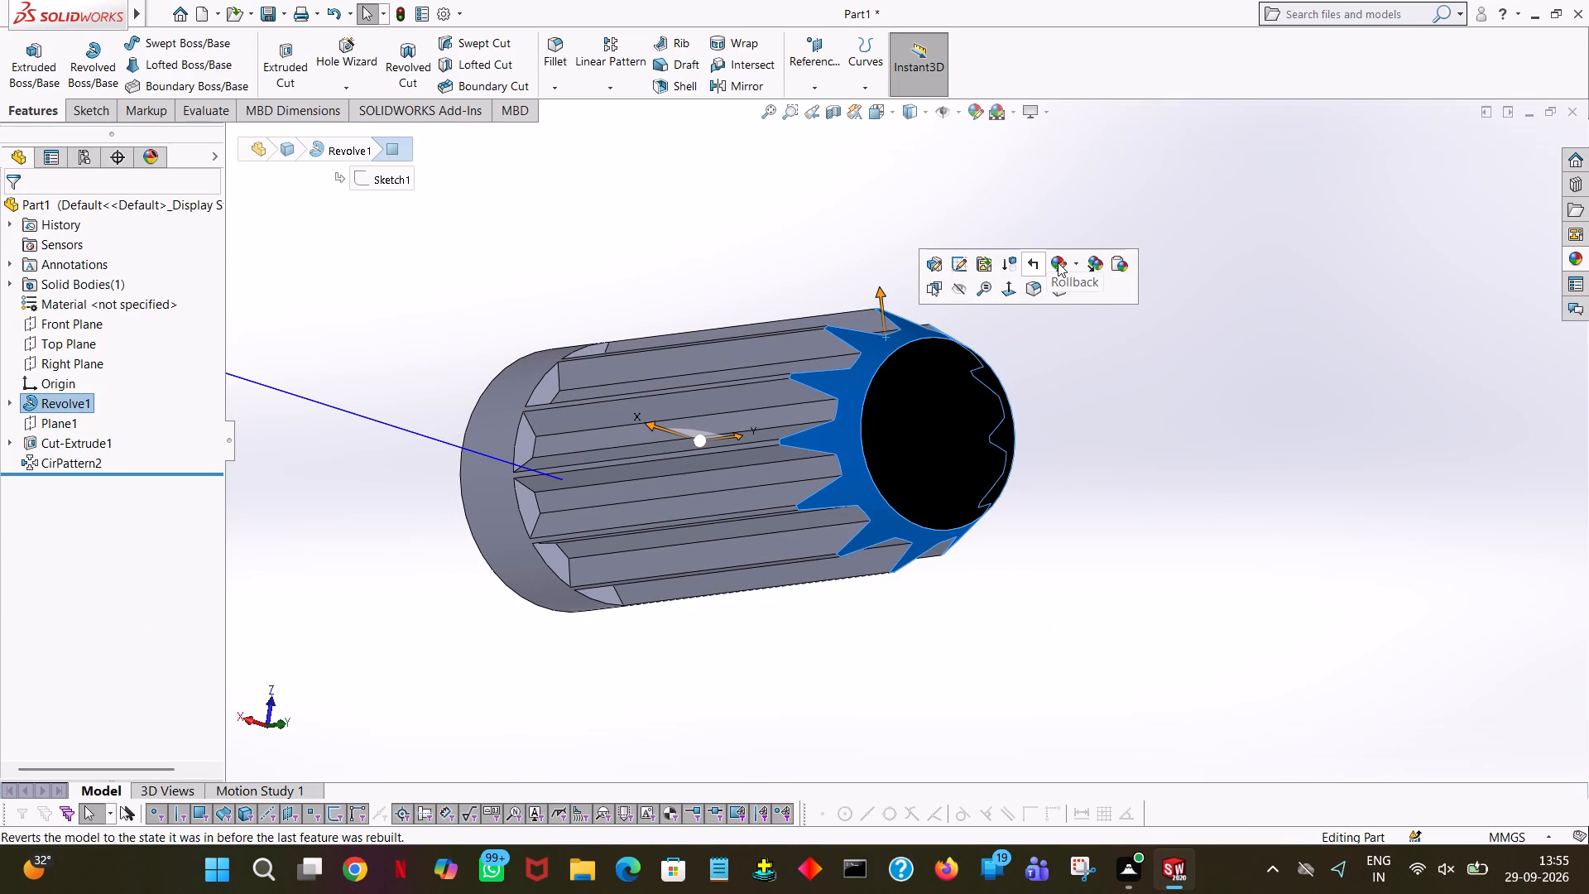
{"action": "left_click", "coordinate": [1058, 262]}
{"action": "left_click", "coordinate": [1059, 265]}
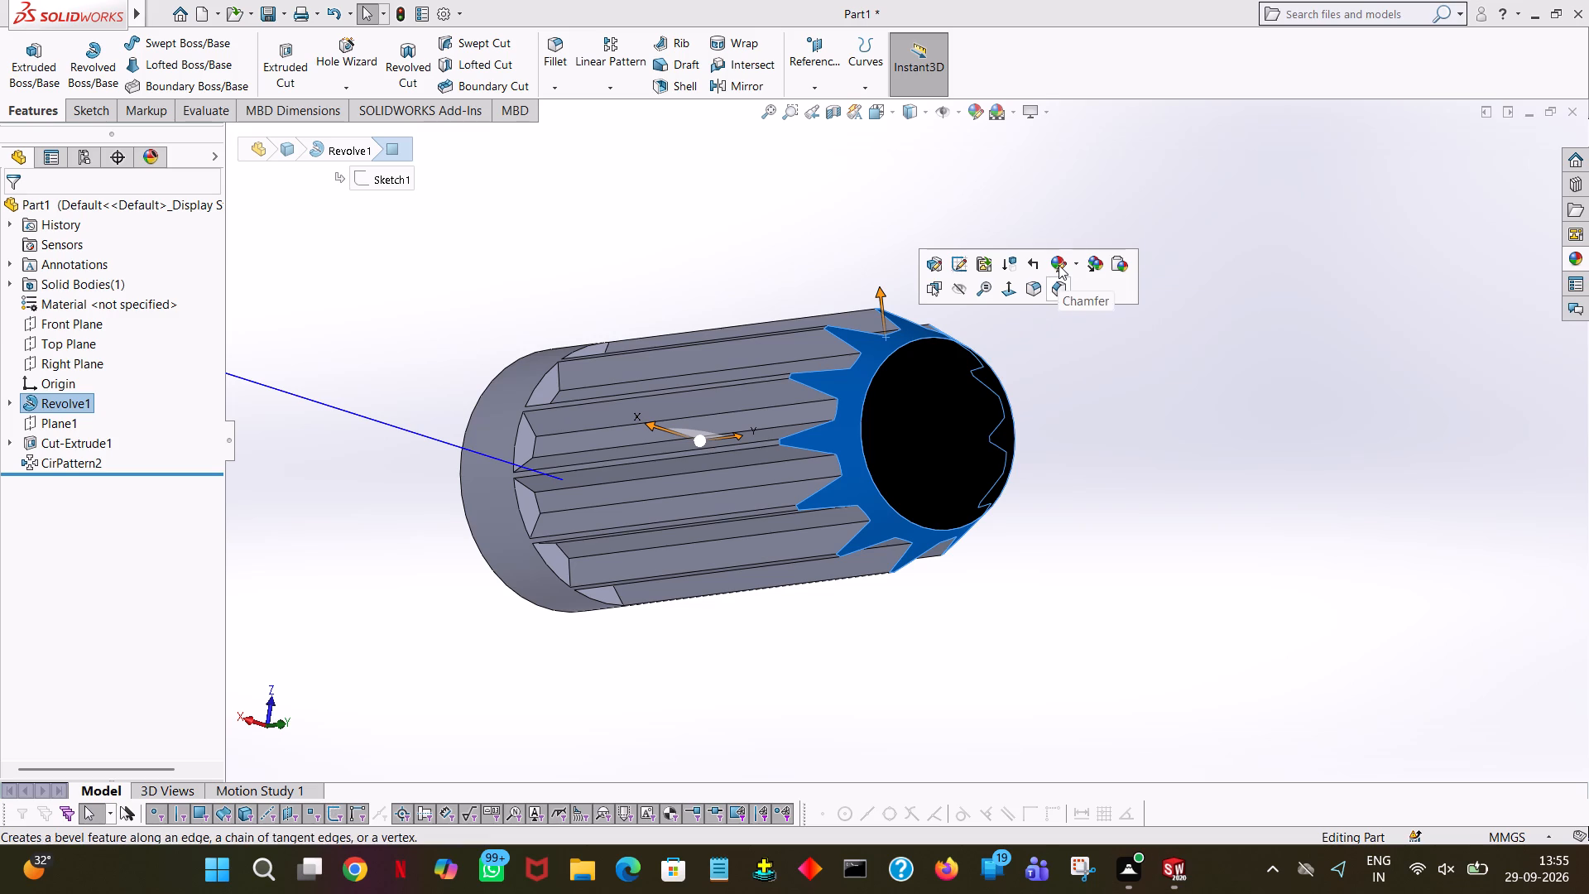
{"action": "left_click", "coordinate": [1088, 296]}
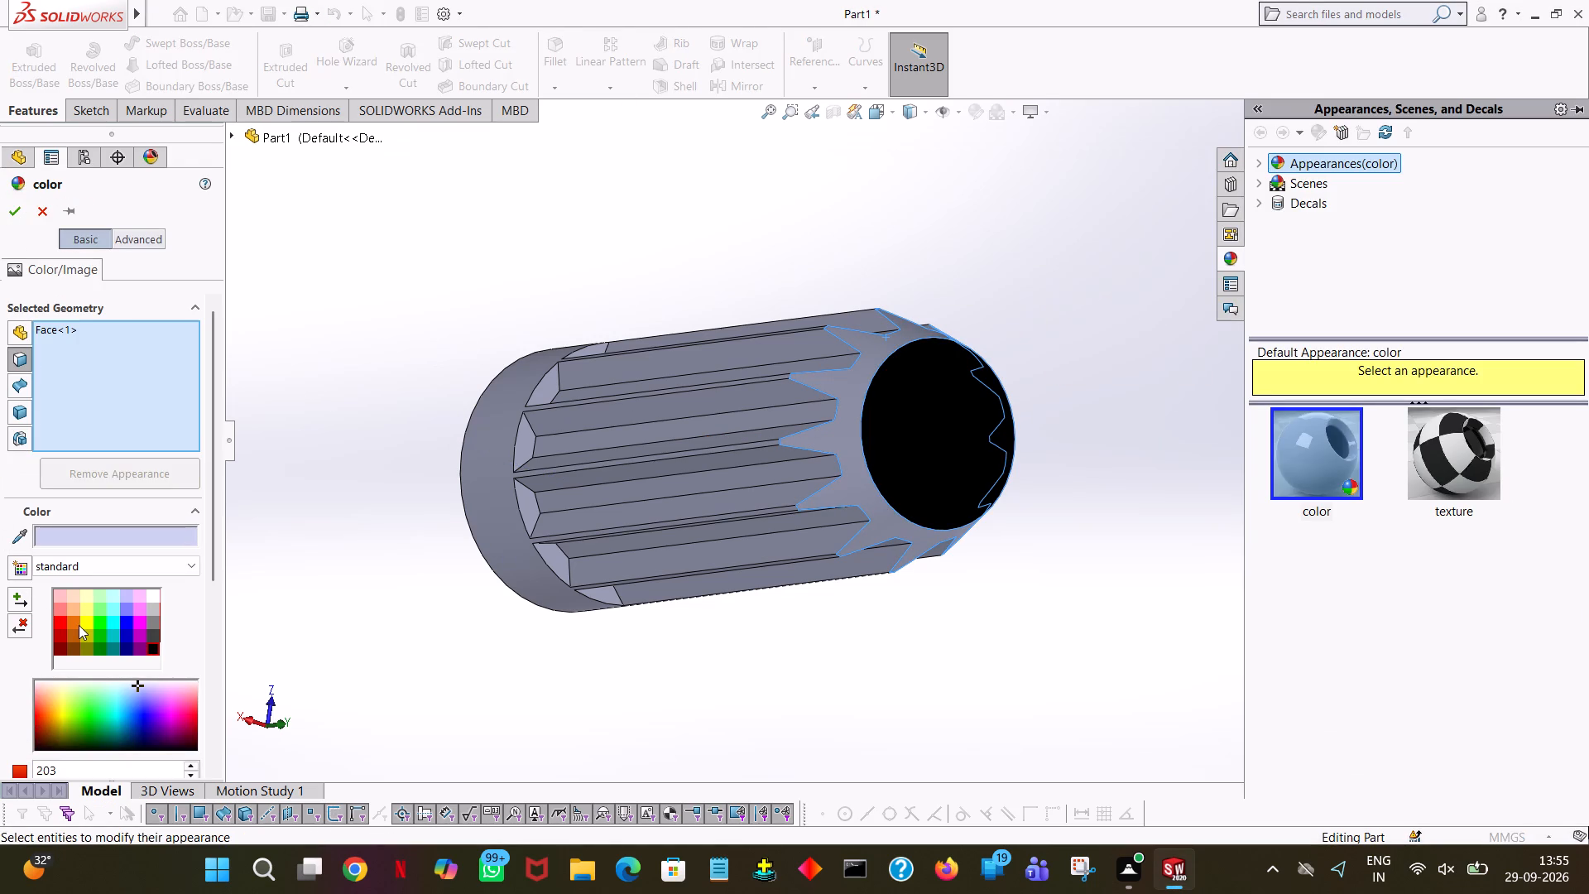
{"action": "left_click", "coordinate": [139, 624]}
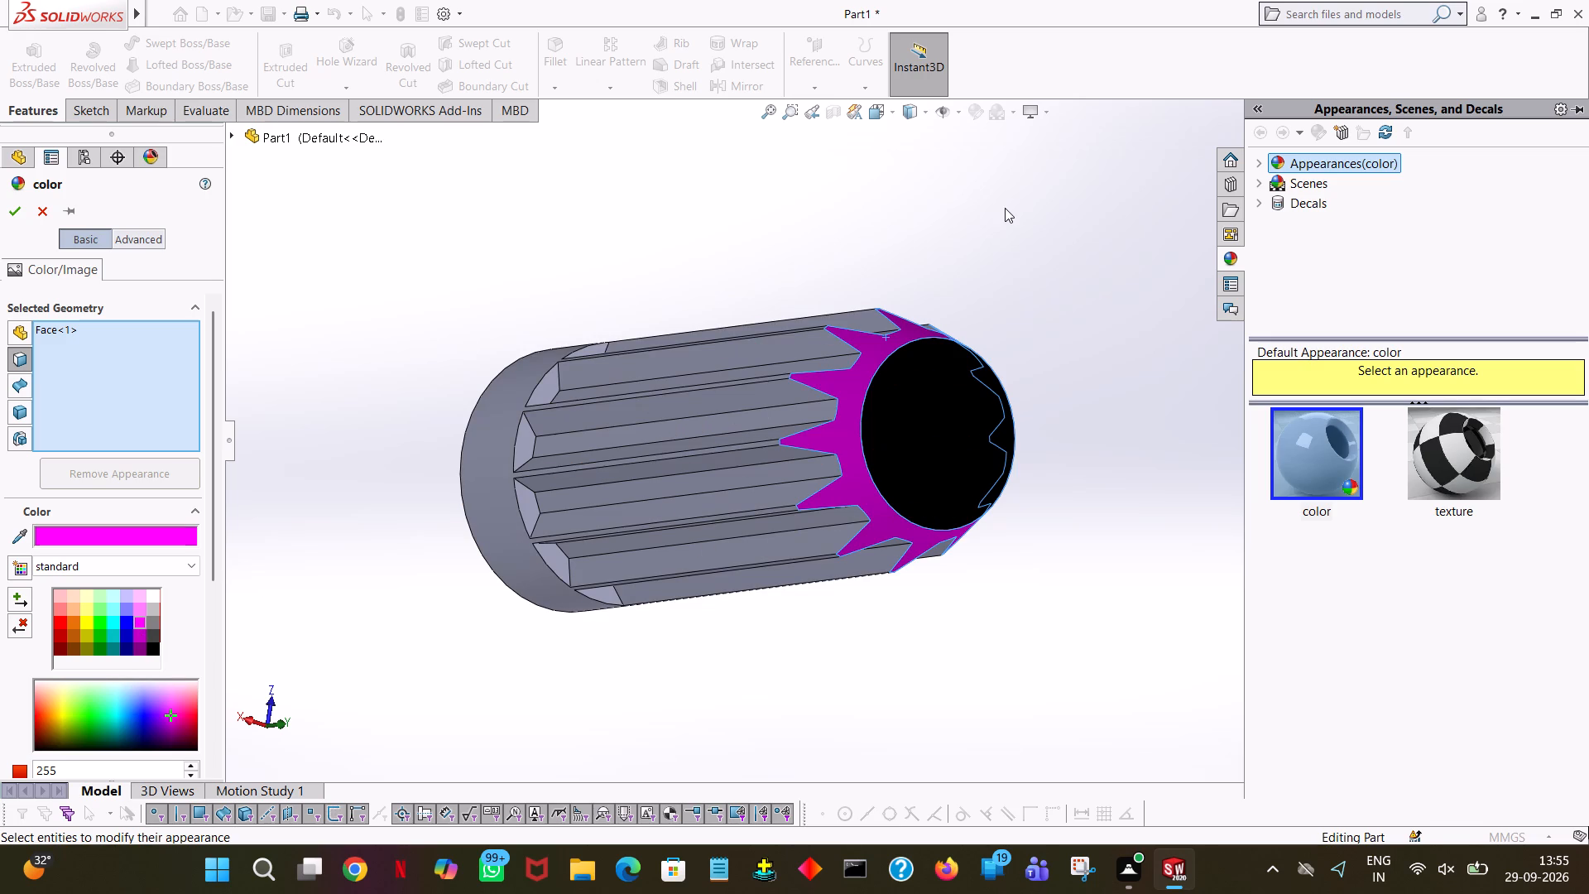
{"action": "middle_click_drag", "start_coordinate": [1005, 223], "coordinate": [913, 722]}
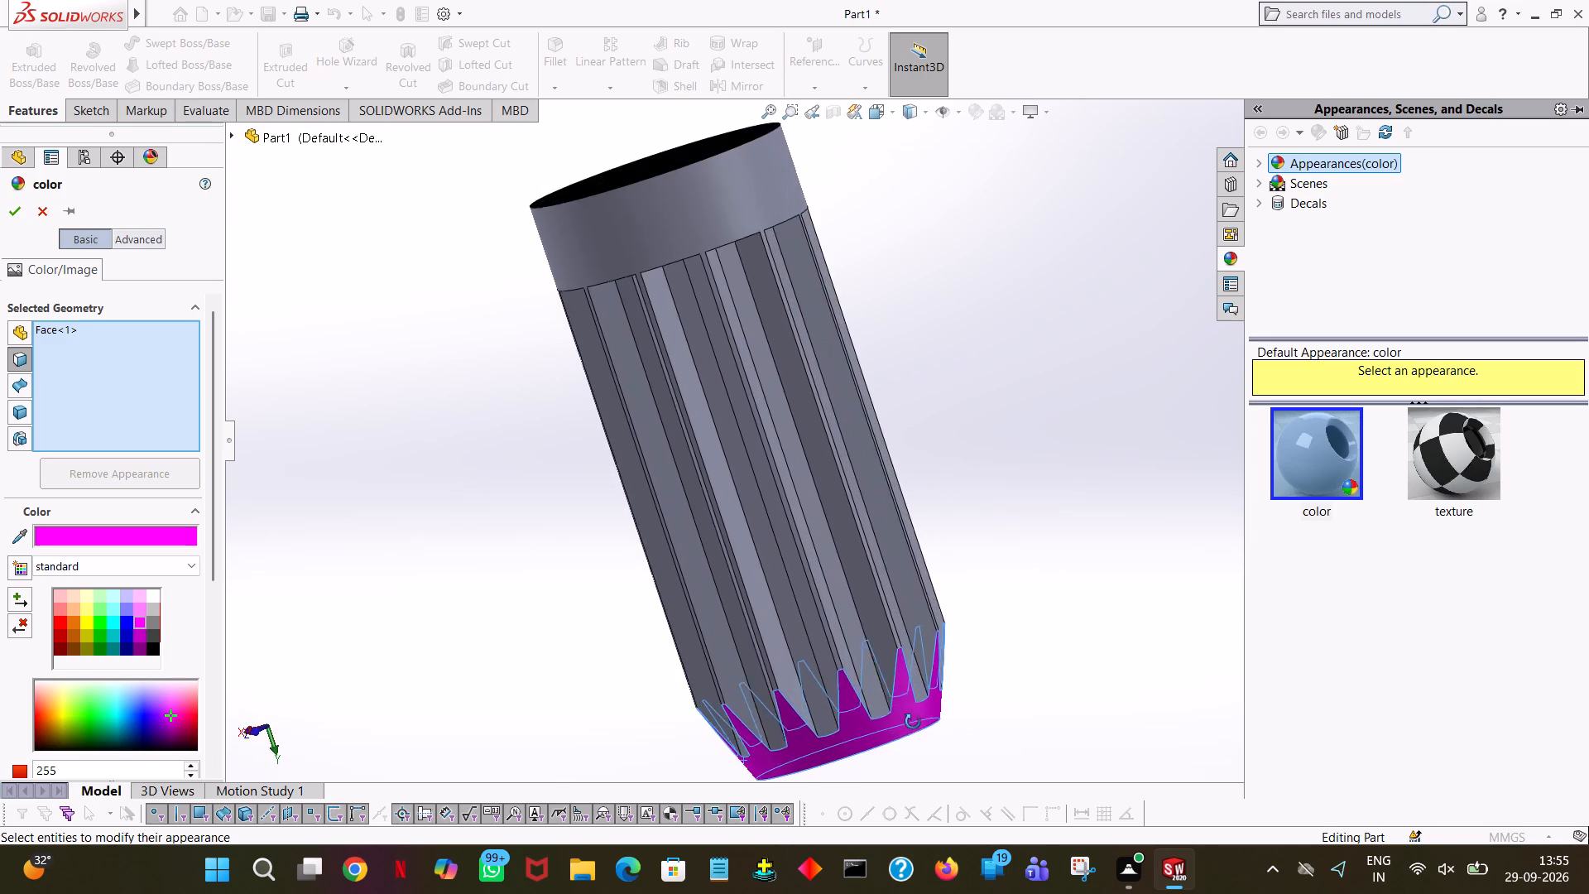
{"action": "middle_click_drag", "start_coordinate": [913, 722], "coordinate": [896, 719]}
{"action": "left_click", "coordinate": [734, 192]}
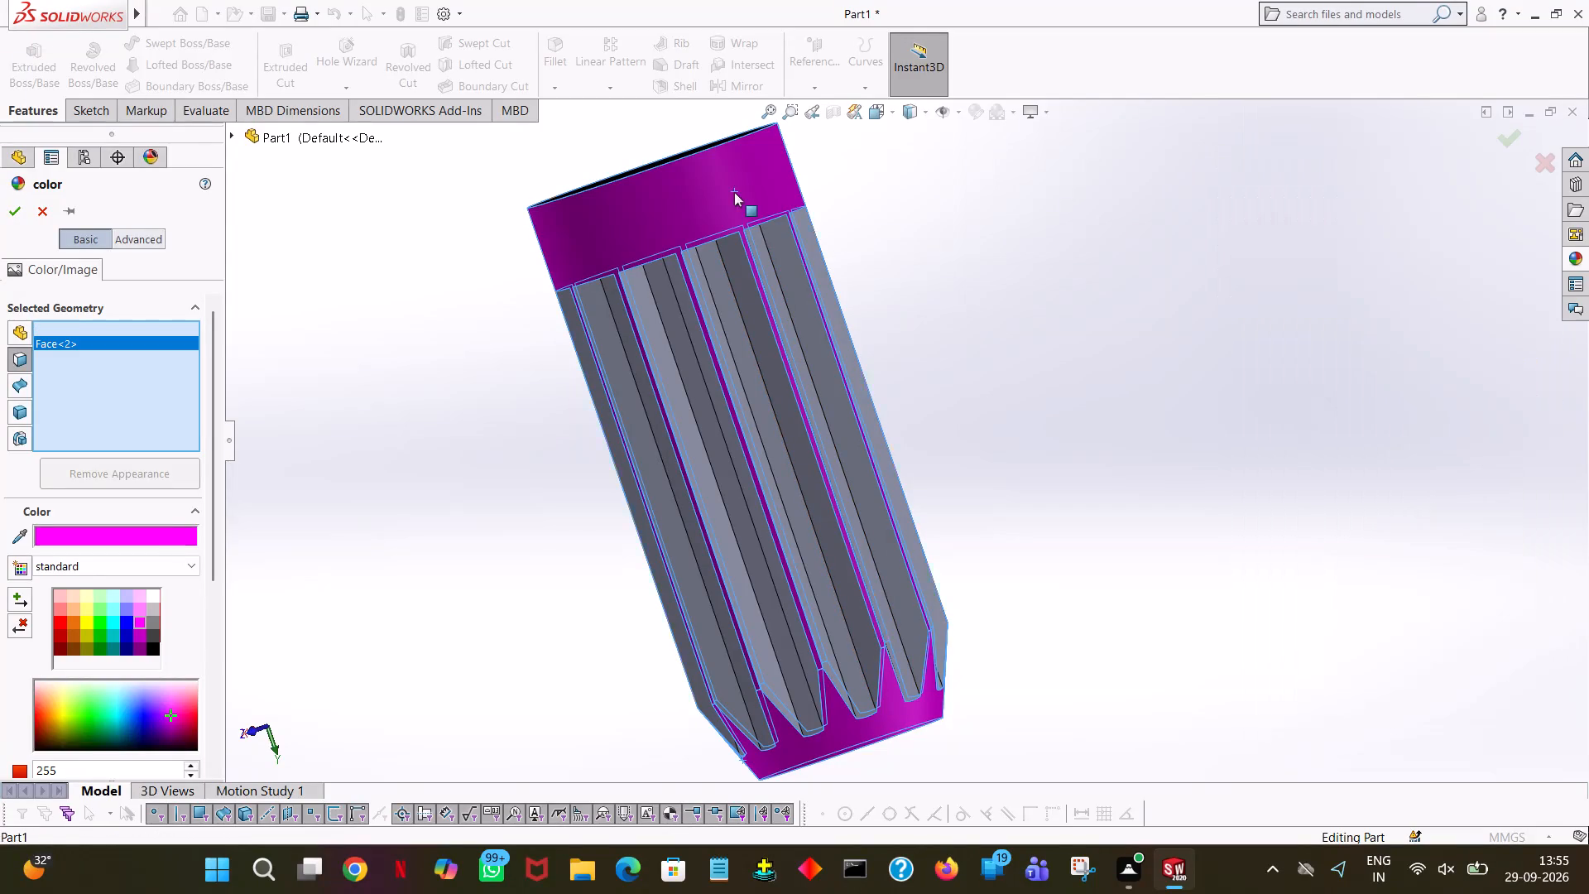
{"action": "middle_click_drag", "start_coordinate": [867, 295], "coordinate": [1071, 245]}
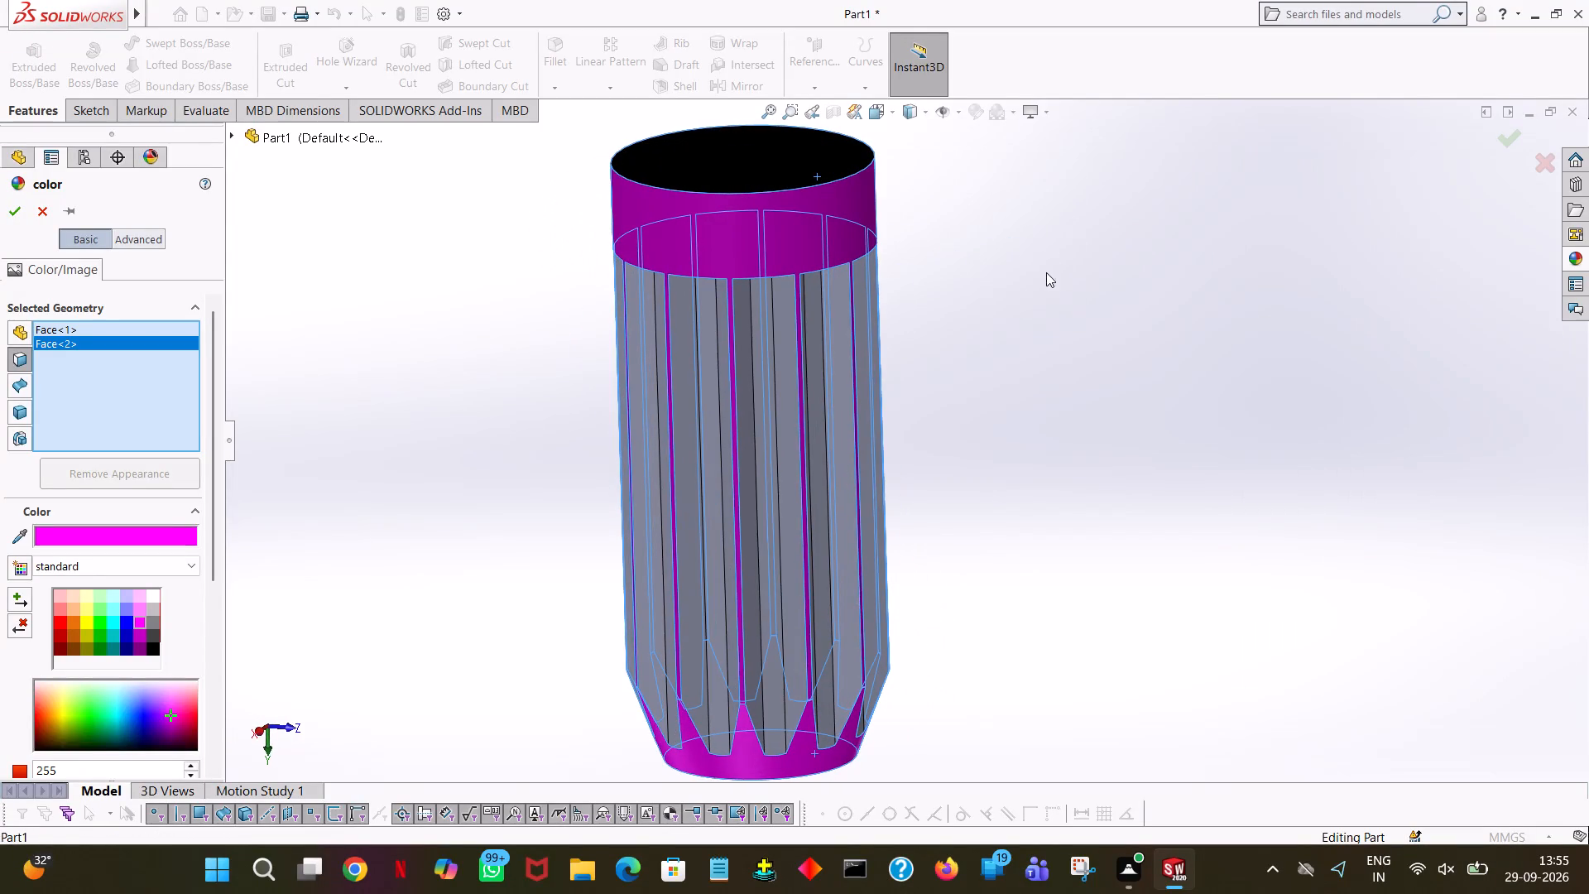
{"action": "left_click", "coordinate": [18, 209]}
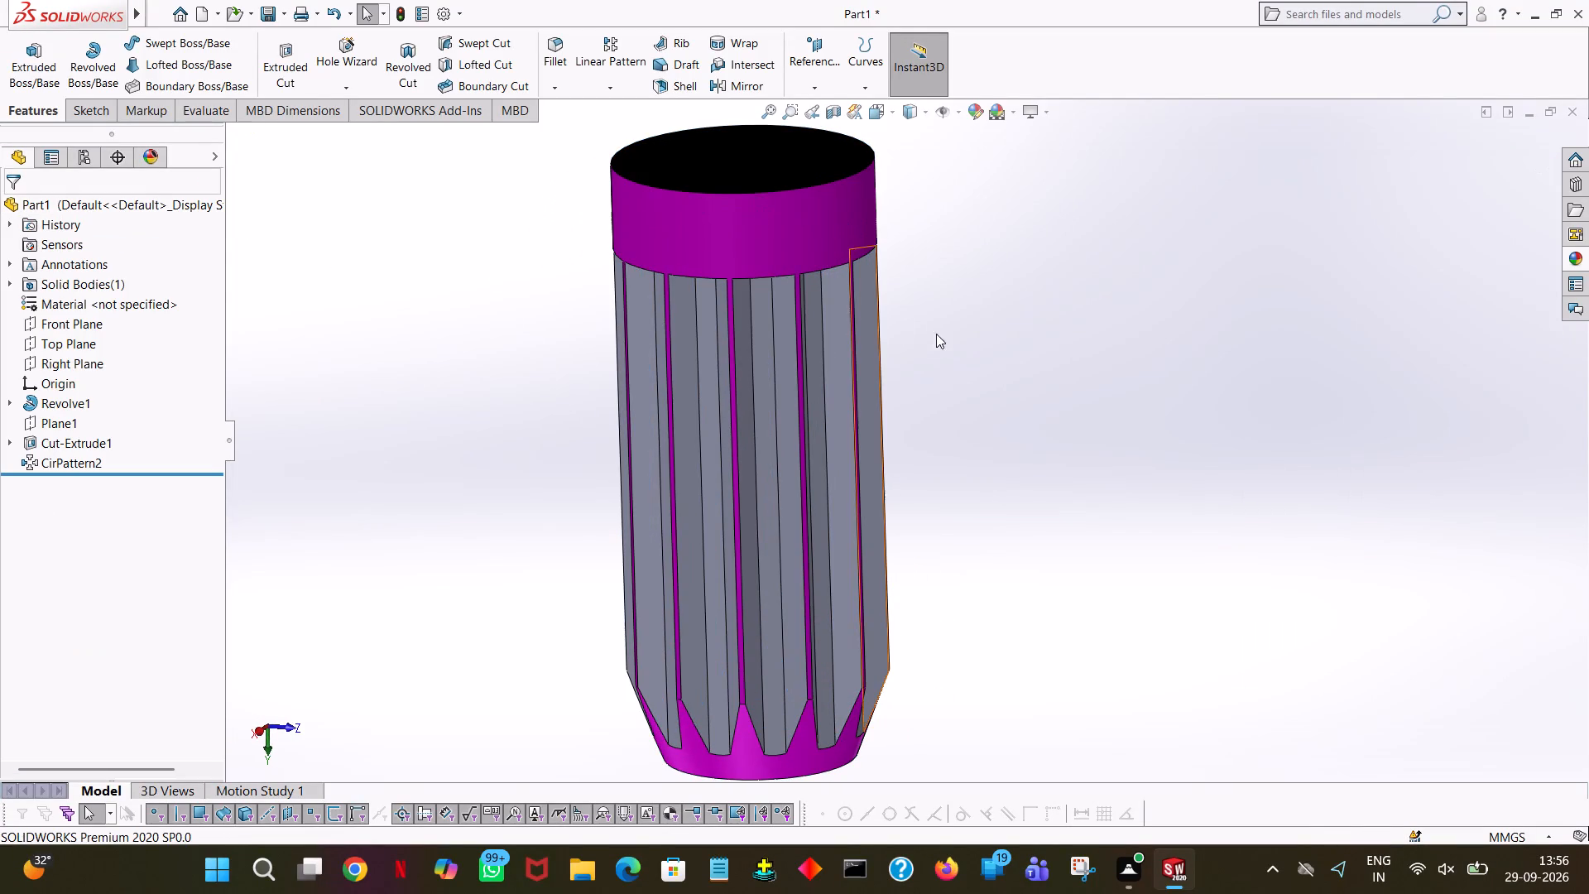
Start a face colour appearance on one long side face of a patterned groove and set it to yellow.
{"action": "middle_click_drag", "start_coordinate": [996, 565], "coordinate": [1365, 517]}
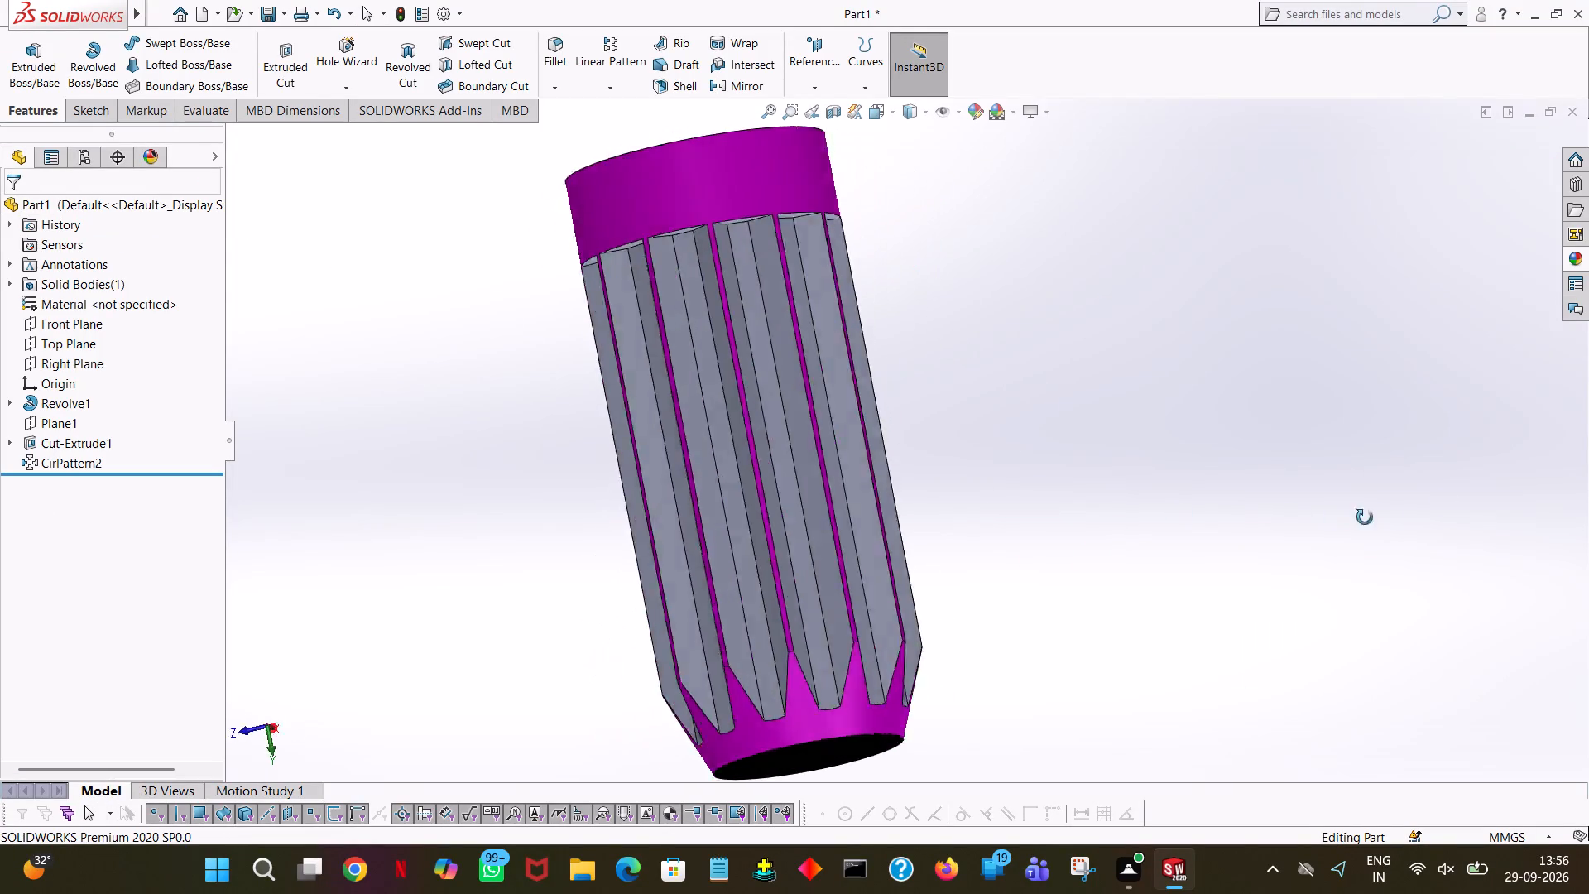
{"action": "middle_click_drag", "start_coordinate": [1365, 517], "coordinate": [516, 493]}
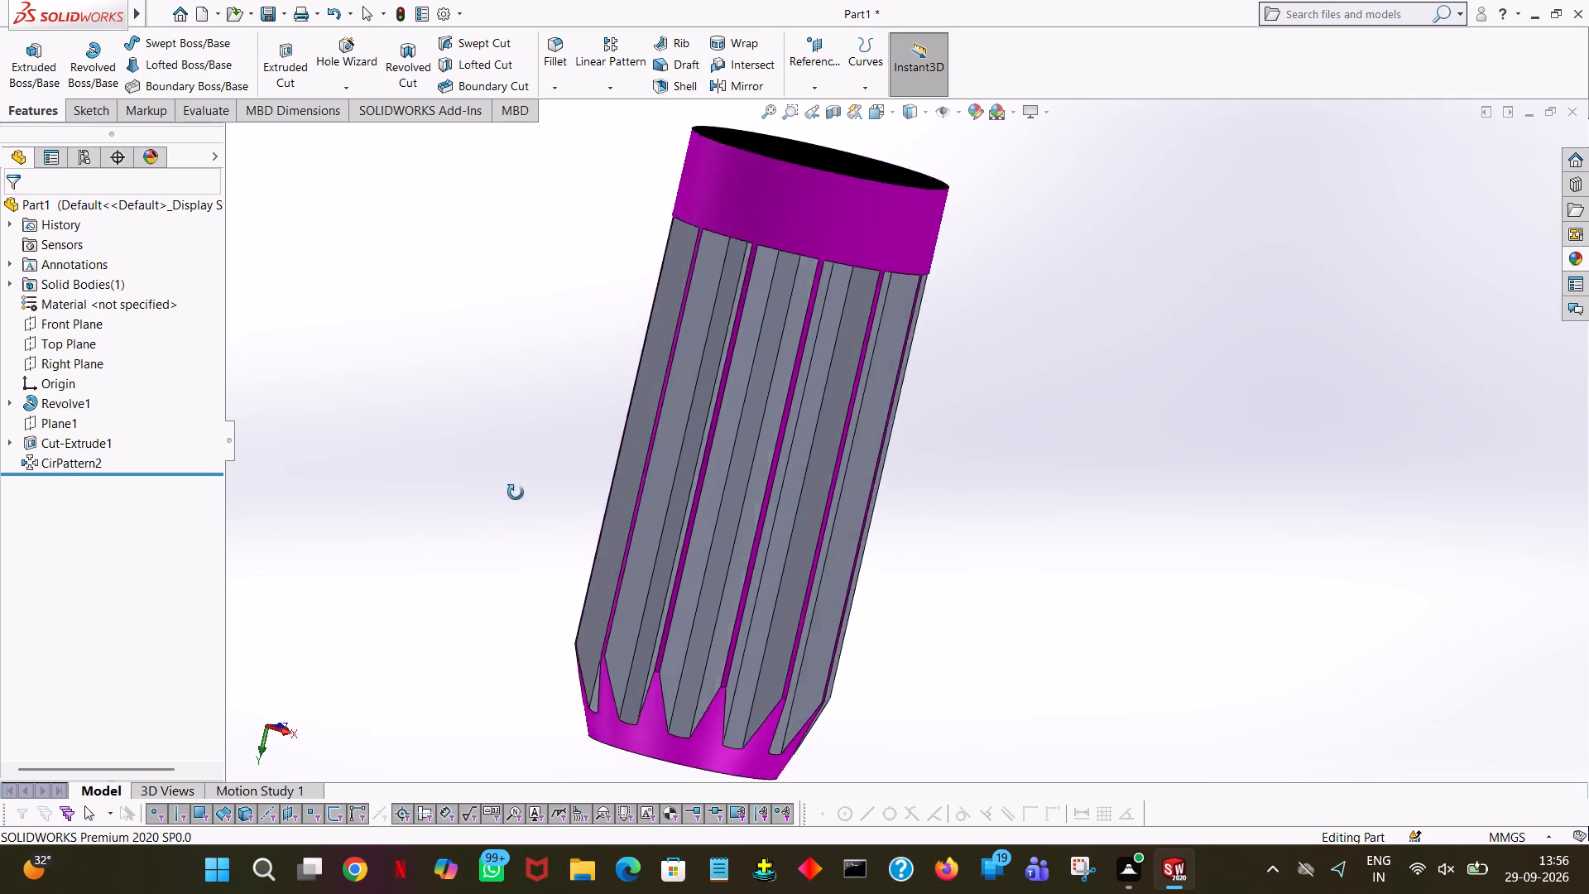
{"action": "middle_click_drag", "start_coordinate": [516, 493], "coordinate": [536, 474]}
{"action": "middle_click_drag", "start_coordinate": [566, 449], "coordinate": [756, 341]}
{"action": "middle_click_drag", "start_coordinate": [818, 332], "coordinate": [828, 330]}
{"action": "middle_click_drag", "start_coordinate": [838, 329], "coordinate": [881, 327]}
{"action": "middle_click_drag", "start_coordinate": [961, 331], "coordinate": [1022, 351]}
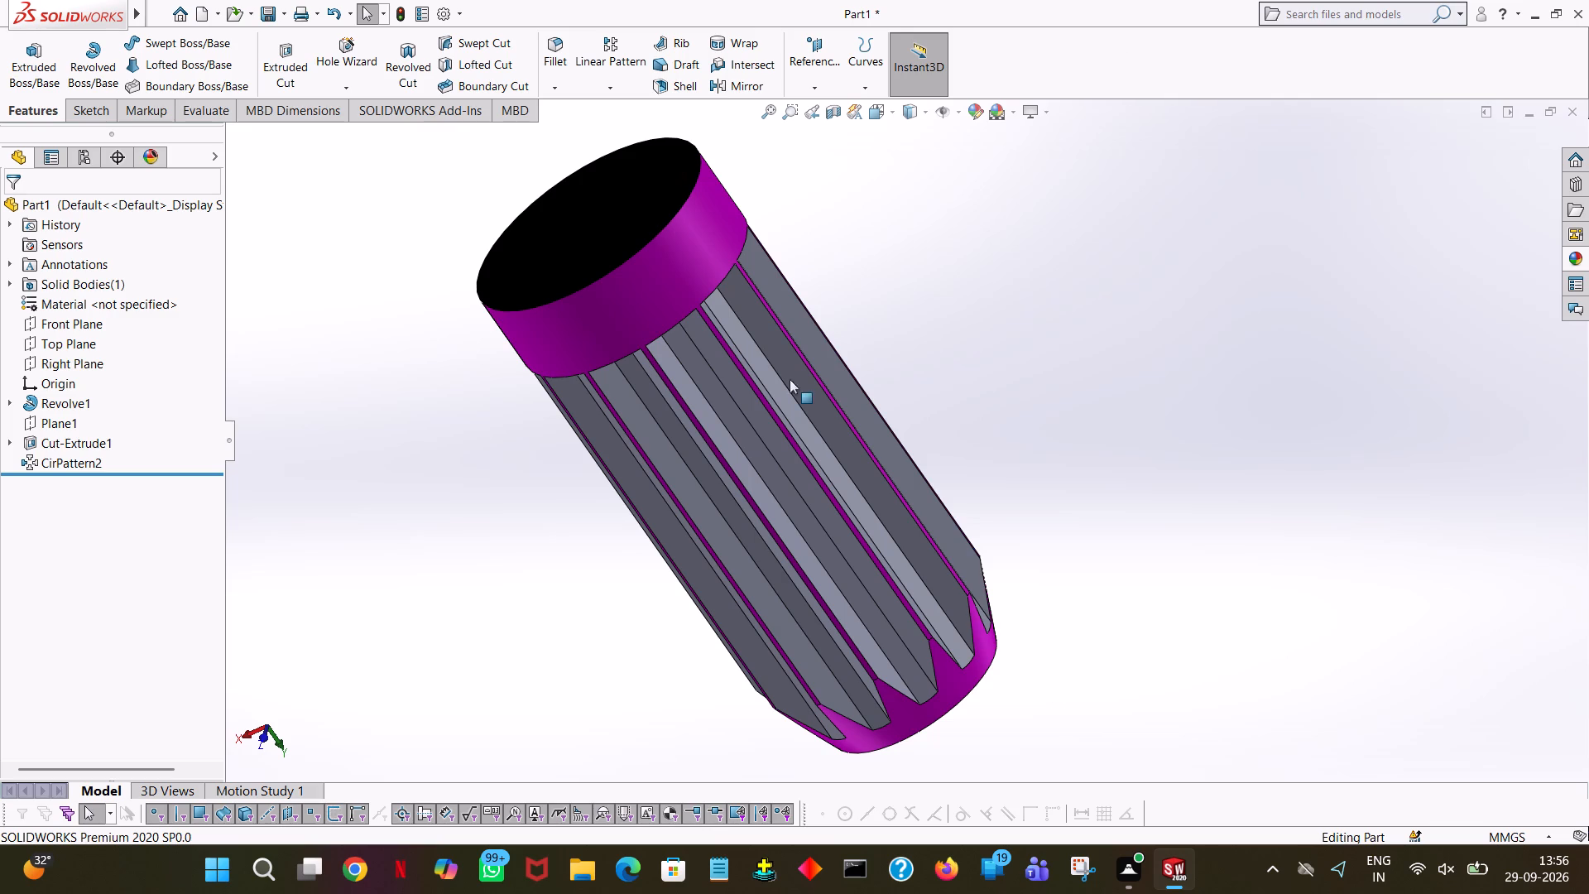
{"action": "left_click", "coordinate": [824, 435]}
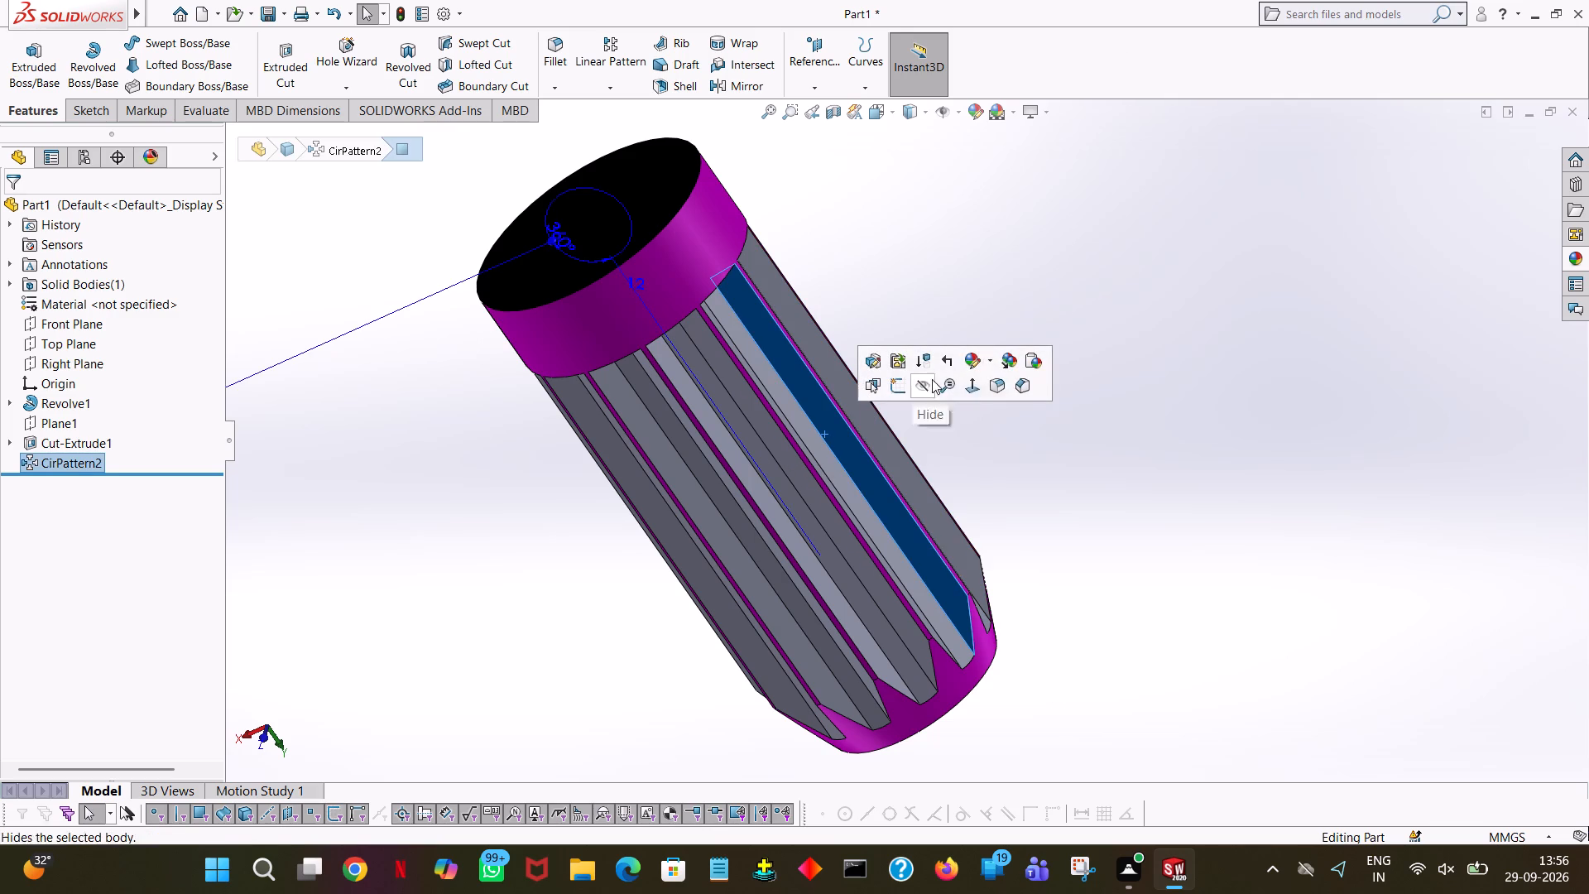
{"action": "left_click", "coordinate": [975, 360]}
{"action": "left_click", "coordinate": [991, 404]}
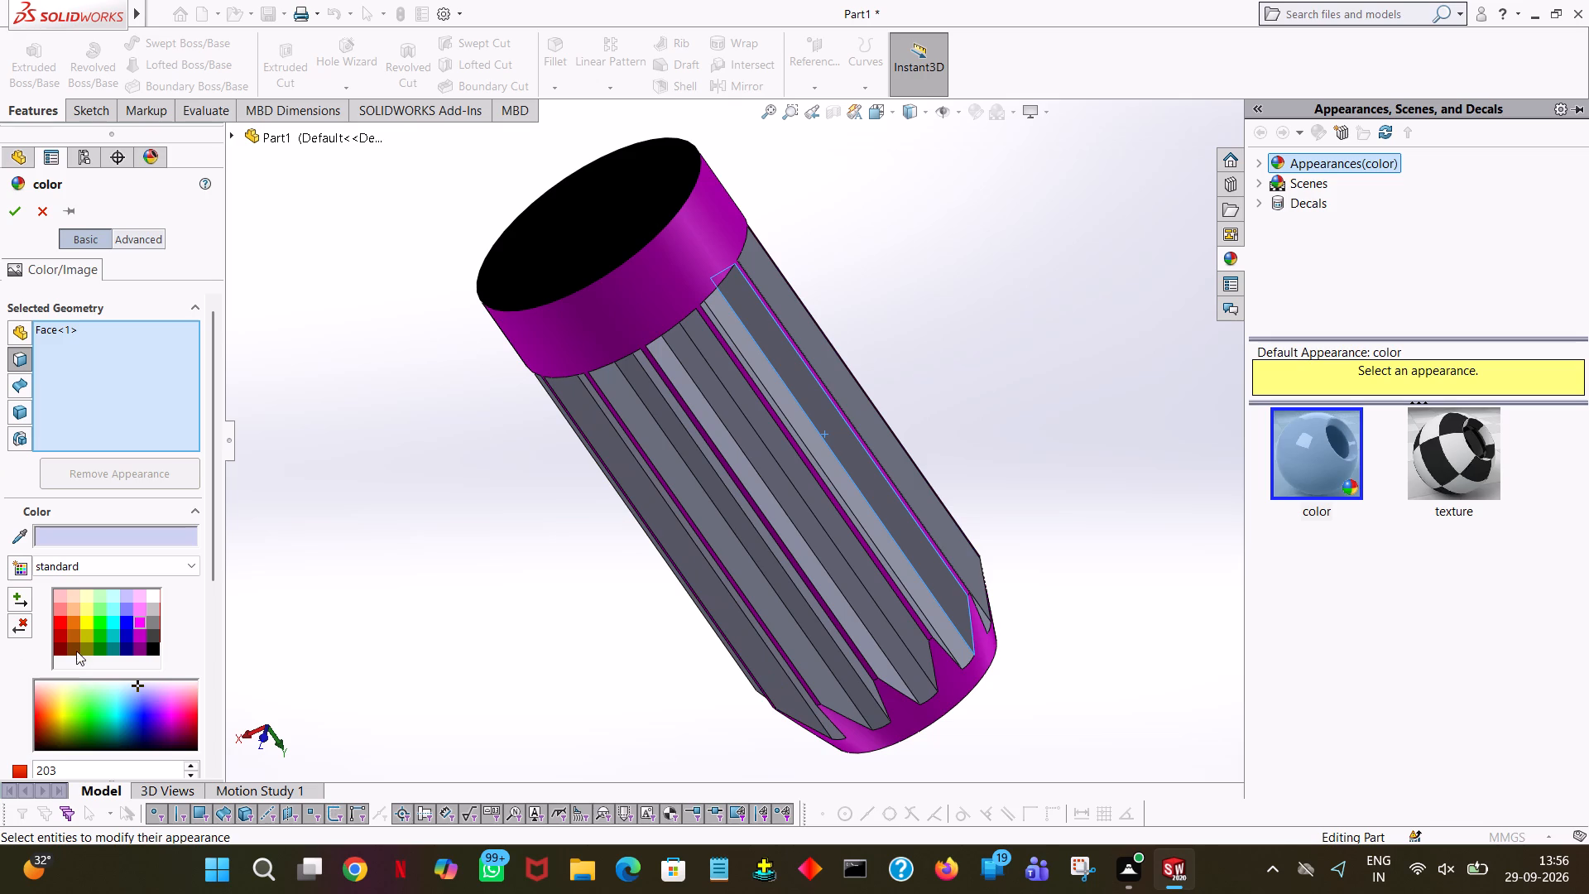
{"action": "left_click", "coordinate": [83, 622]}
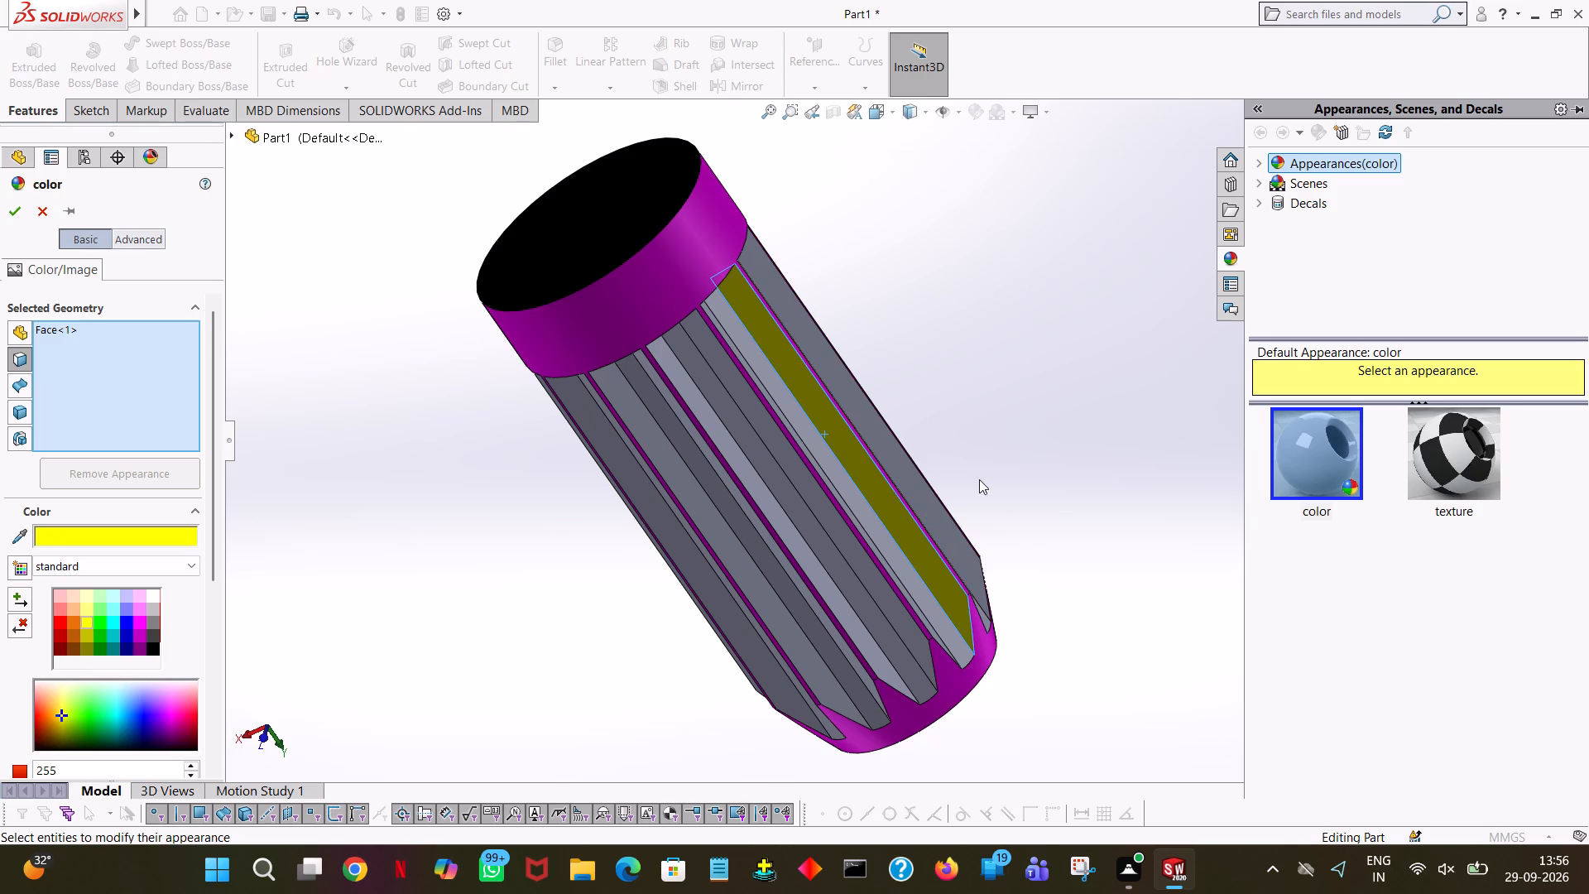
Add five more long groove side faces on the neighbouring grooves to the yellow colour appearance.
{"action": "middle_click_drag", "start_coordinate": [1002, 416], "coordinate": [834, 291]}
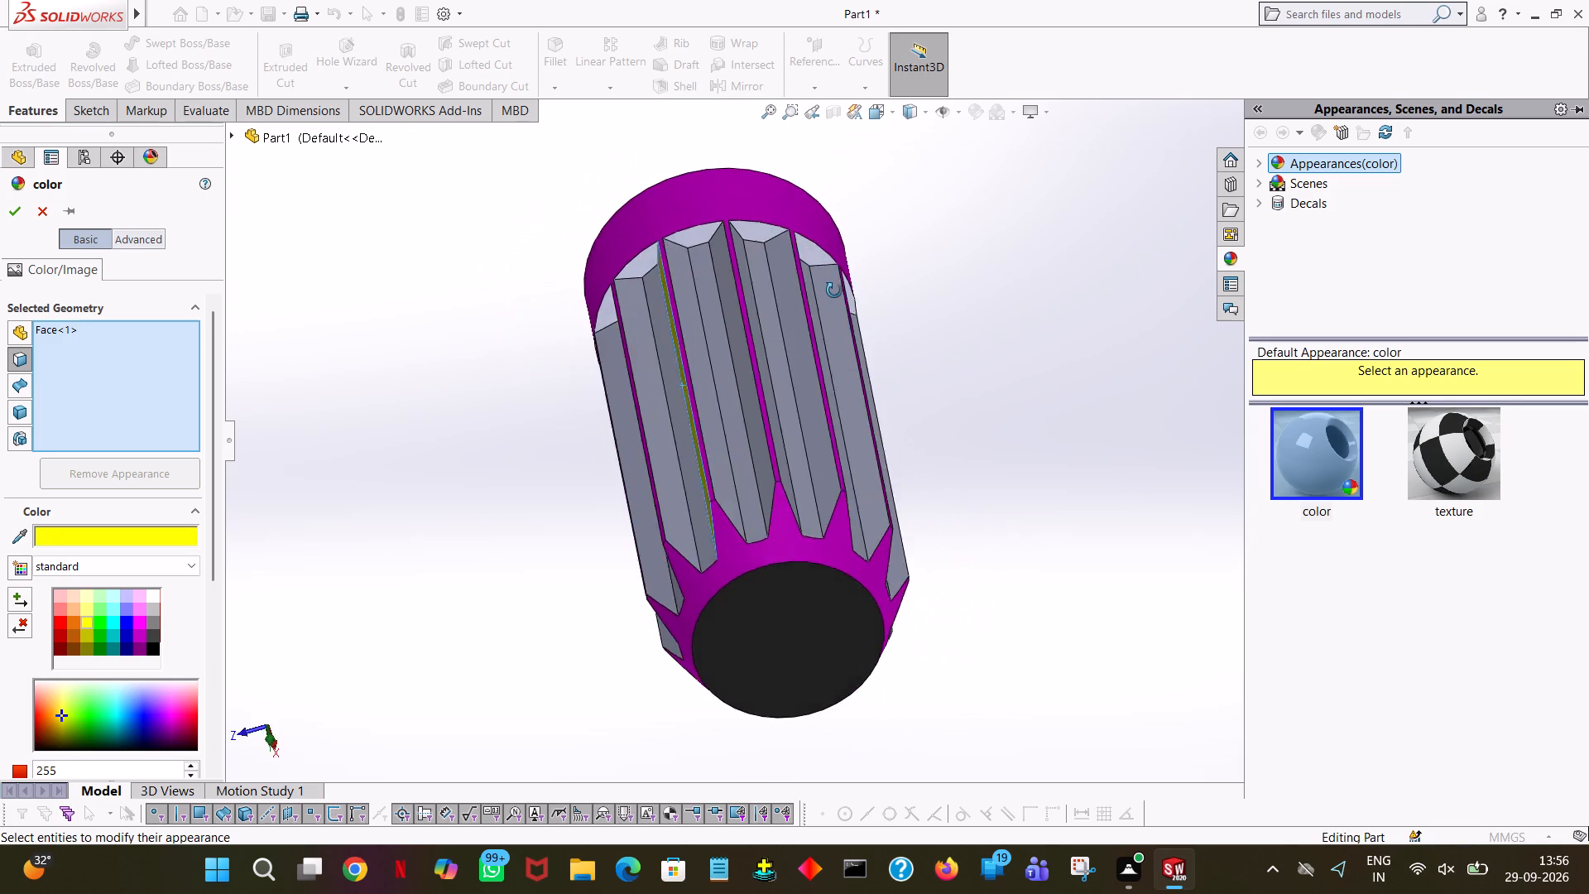
{"action": "middle_click_drag", "start_coordinate": [834, 291], "coordinate": [845, 227]}
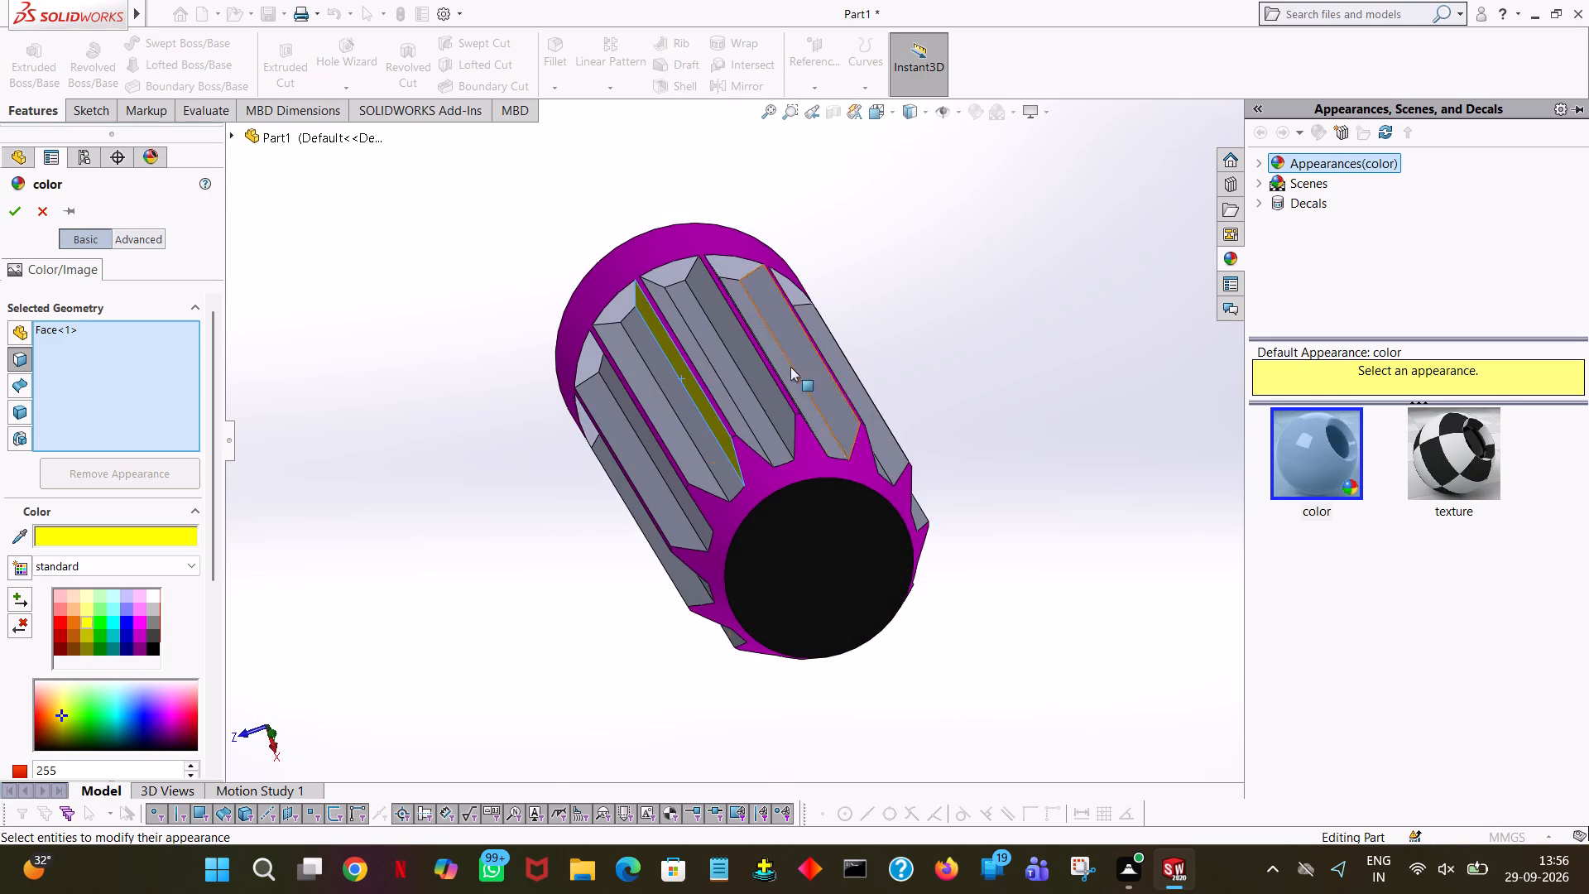
{"action": "left_click", "coordinate": [688, 460]}
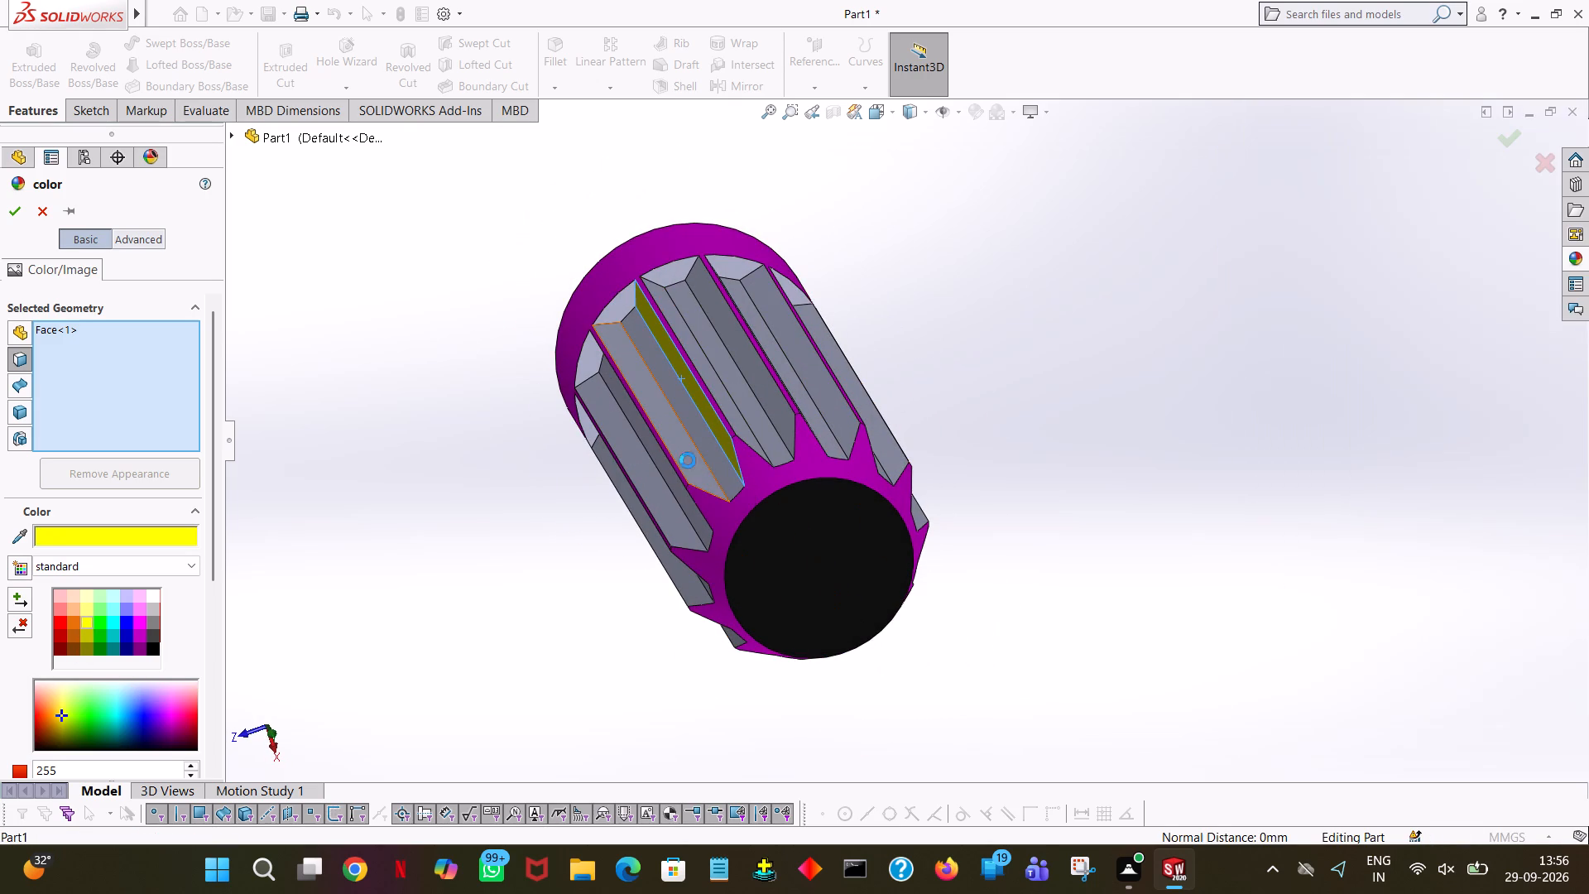
{"action": "middle_click_drag", "start_coordinate": [771, 402], "coordinate": [755, 425]}
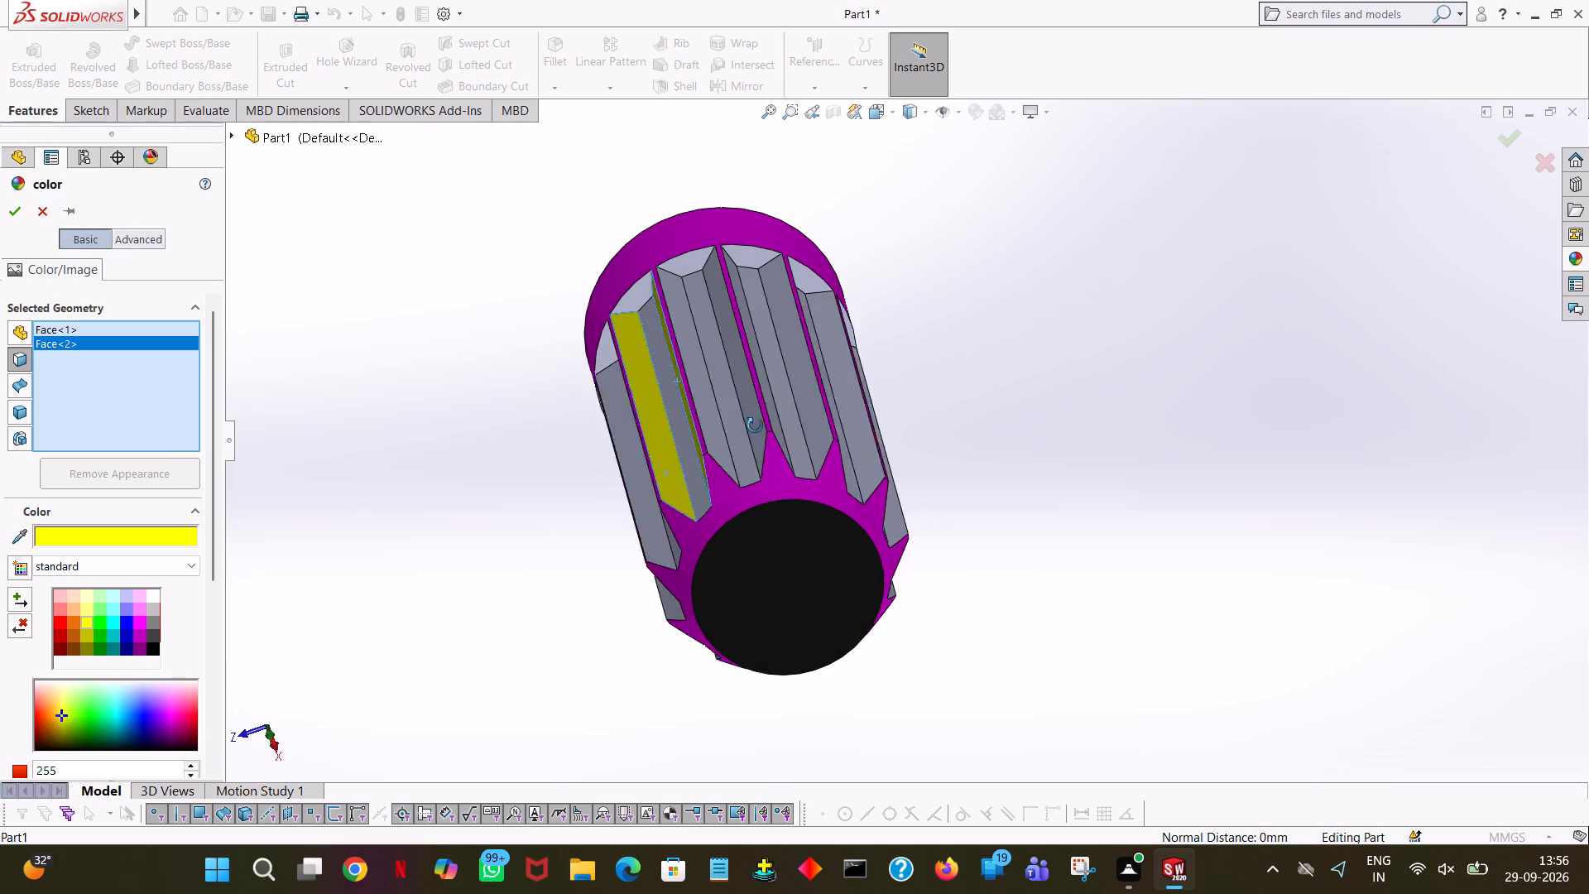
{"action": "middle_click_drag", "start_coordinate": [755, 425], "coordinate": [751, 431]}
{"action": "left_click", "coordinate": [688, 407]}
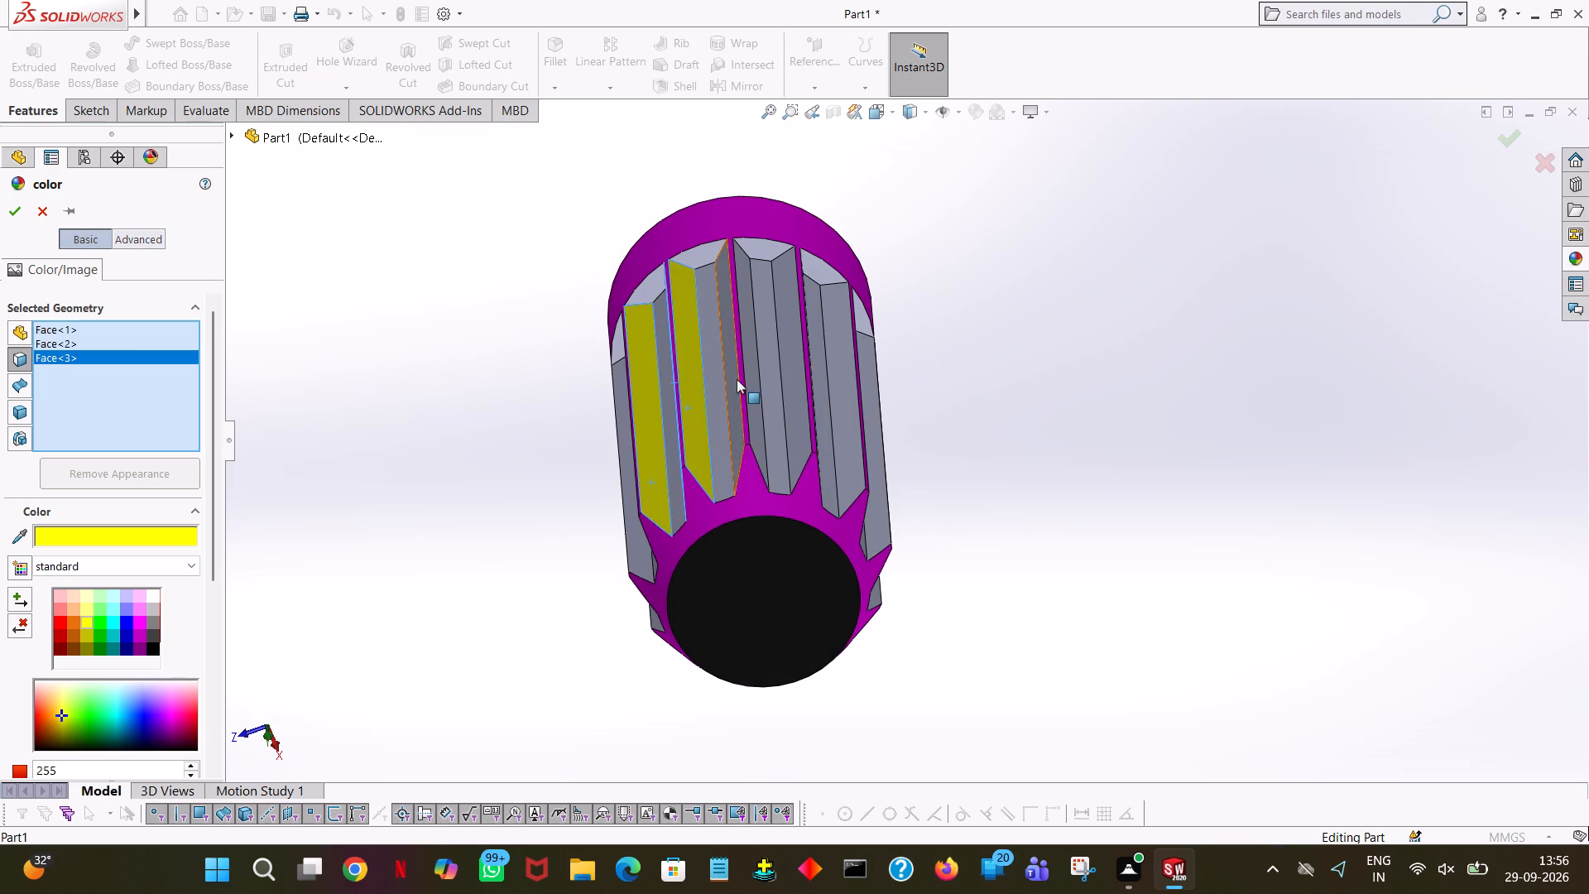
{"action": "middle_click_drag", "start_coordinate": [737, 379], "coordinate": [776, 354]}
{"action": "left_click", "coordinate": [775, 374]}
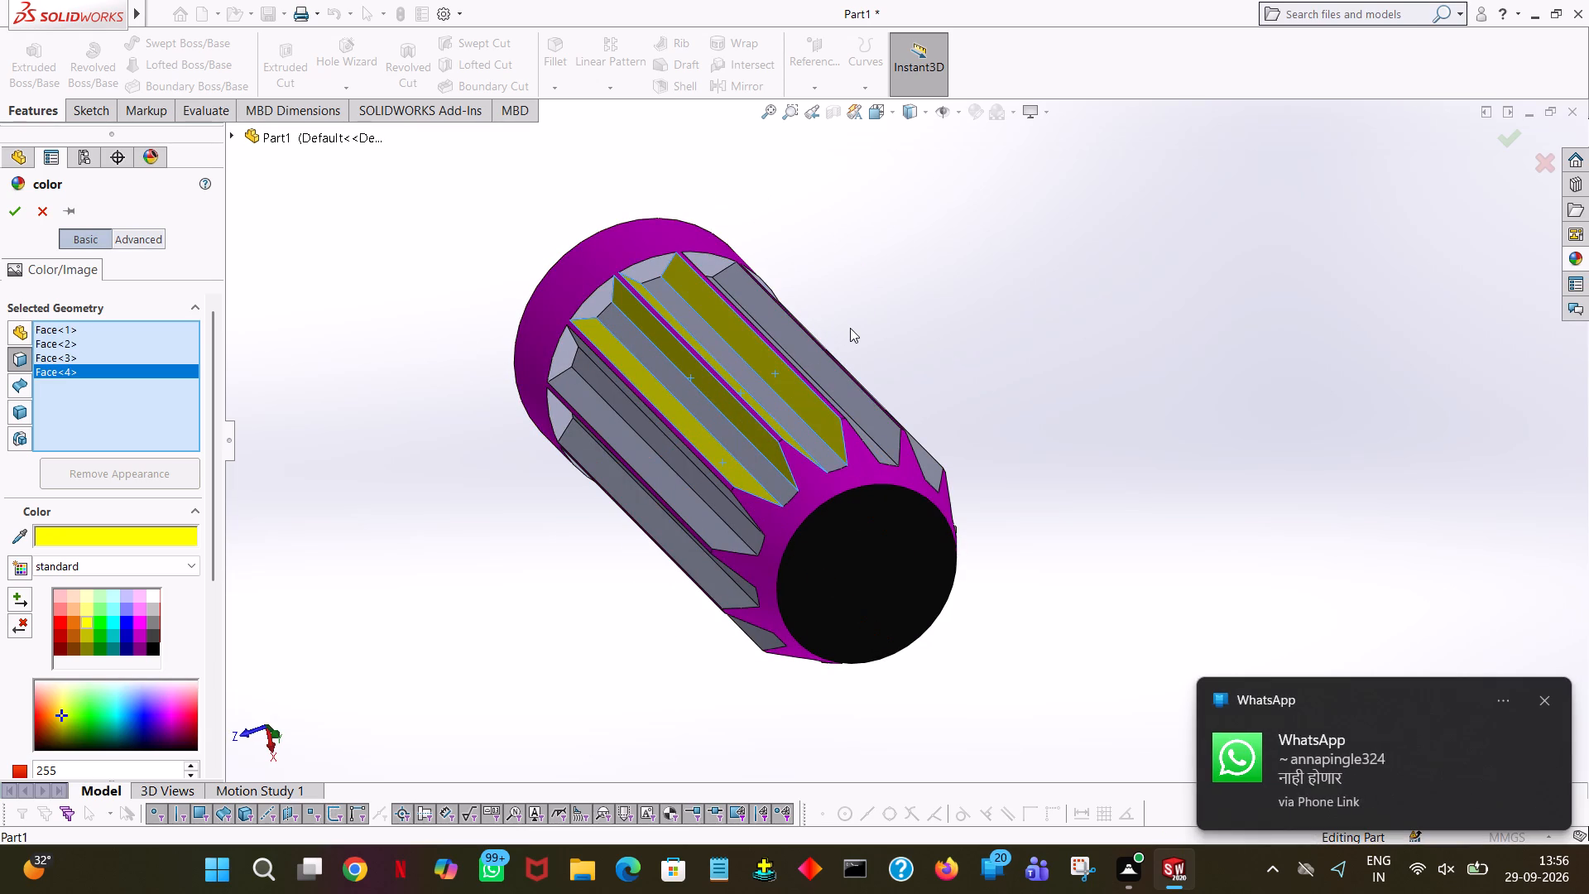
{"action": "middle_click_drag", "start_coordinate": [775, 344], "coordinate": [703, 374]}
{"action": "middle_click", "coordinate": [702, 374]}
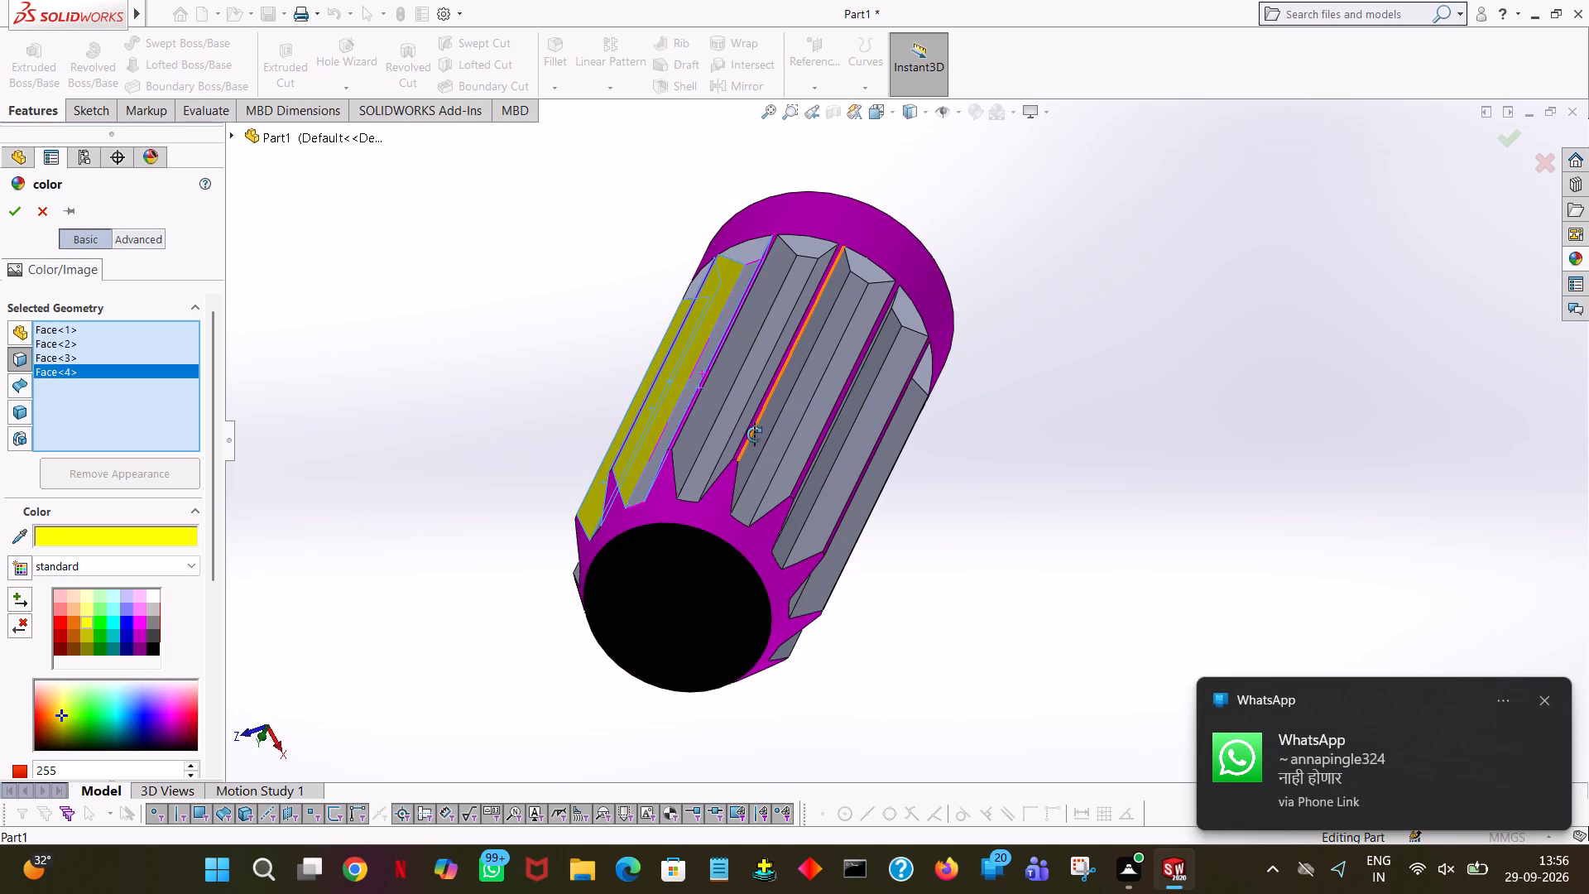
{"action": "left_click", "coordinate": [714, 409]}
{"action": "middle_click_drag", "start_coordinate": [768, 379], "coordinate": [799, 394]}
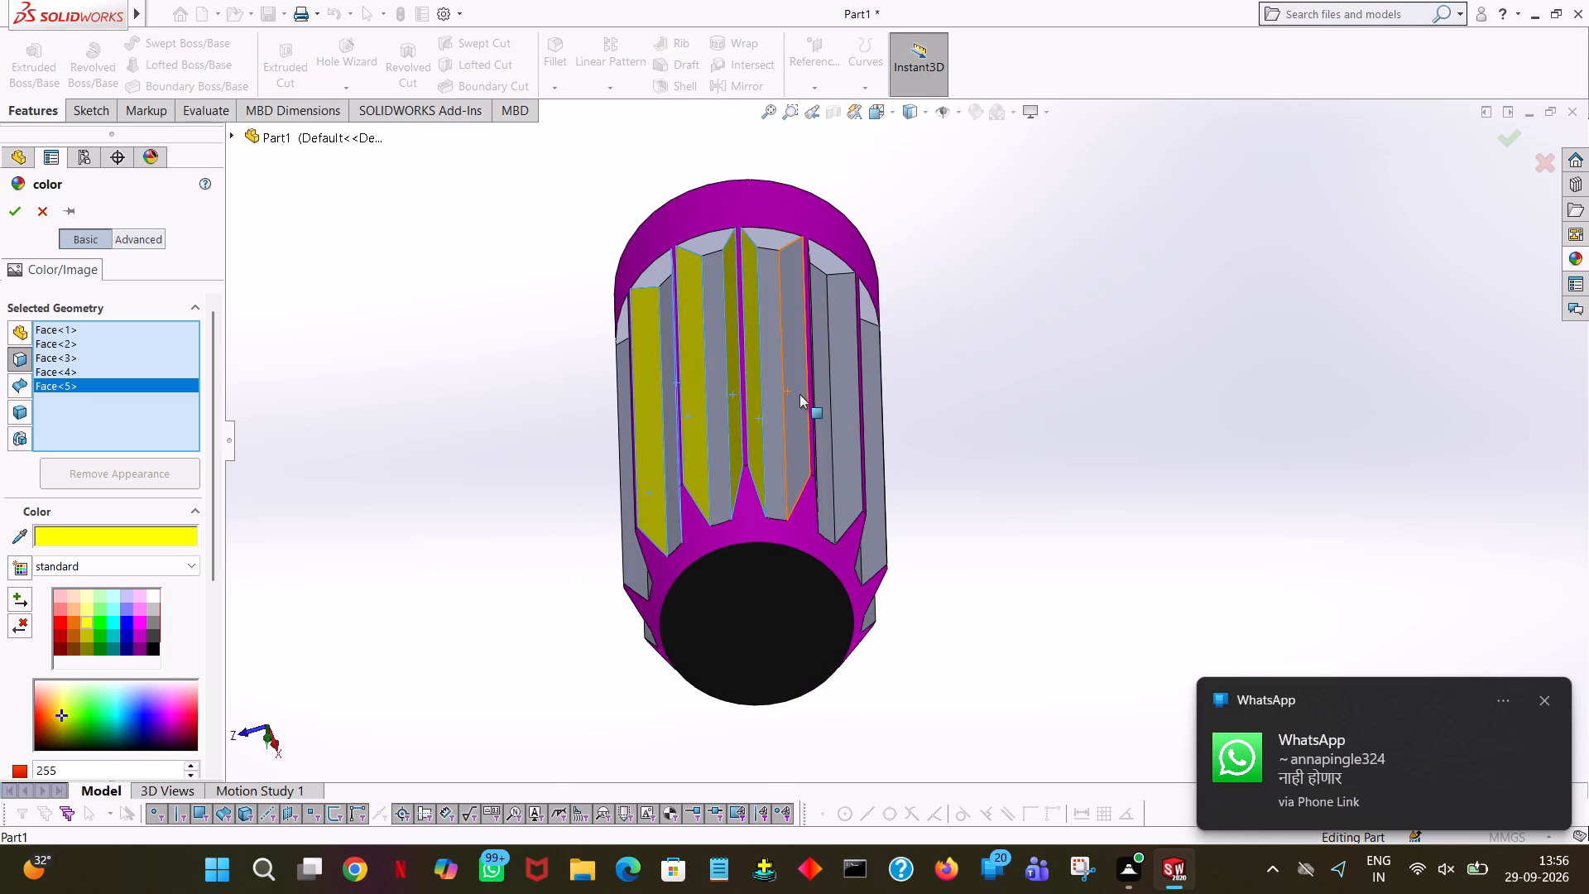
{"action": "left_click", "coordinate": [799, 394]}
Continue around the shaft, adding another five long groove side faces to the yellow colour appearance.
{"action": "middle_click_drag", "start_coordinate": [828, 398], "coordinate": [791, 396]}
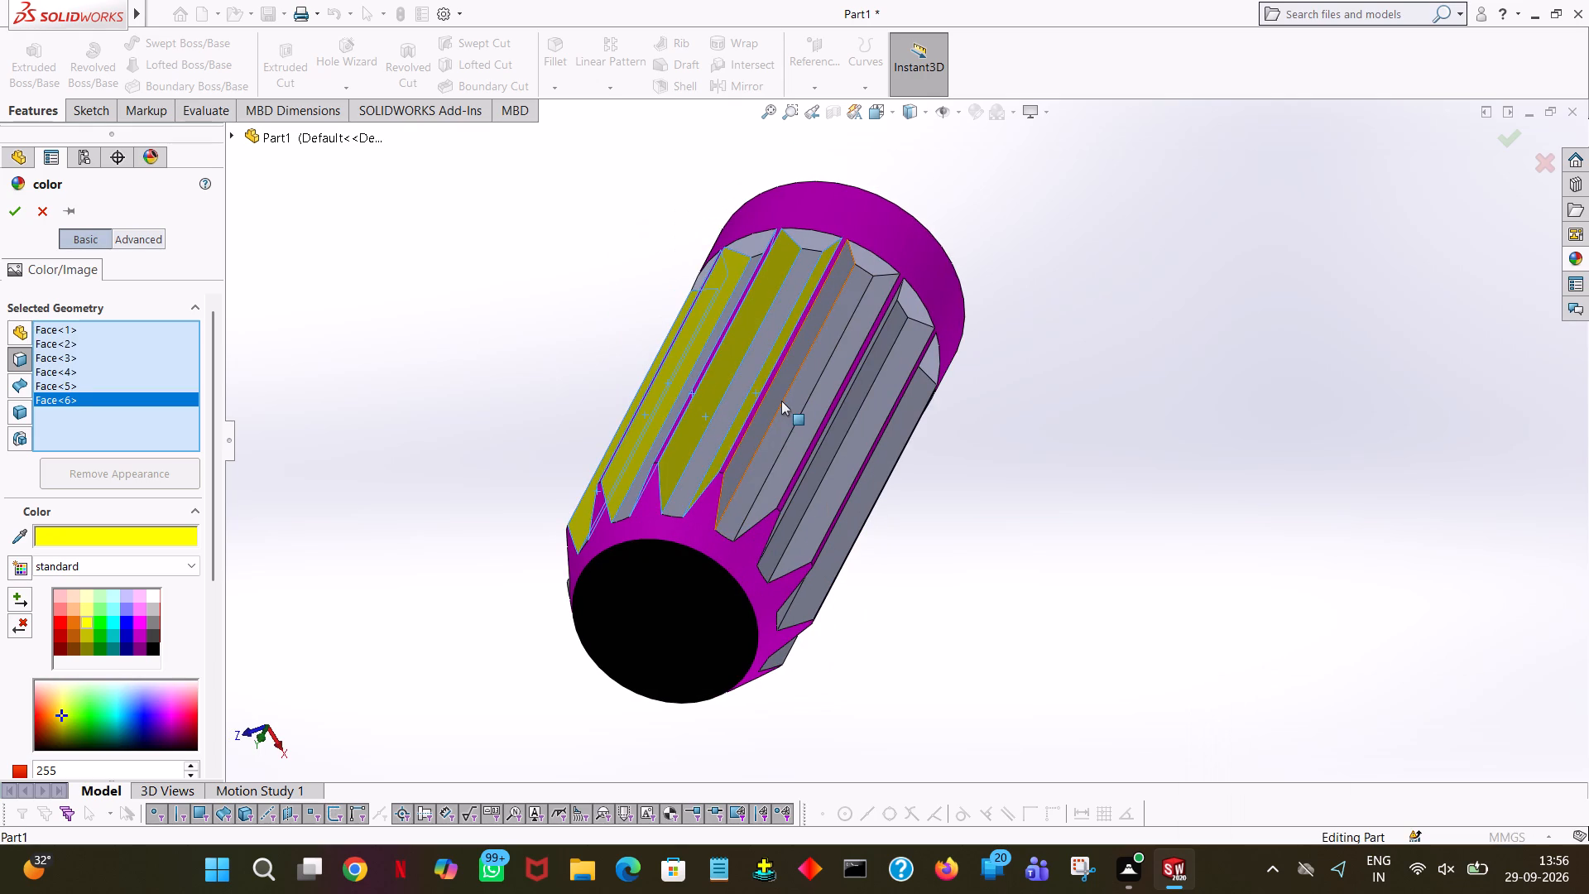
{"action": "left_click", "coordinate": [781, 401]}
{"action": "middle_click_drag", "start_coordinate": [808, 405], "coordinate": [828, 455]}
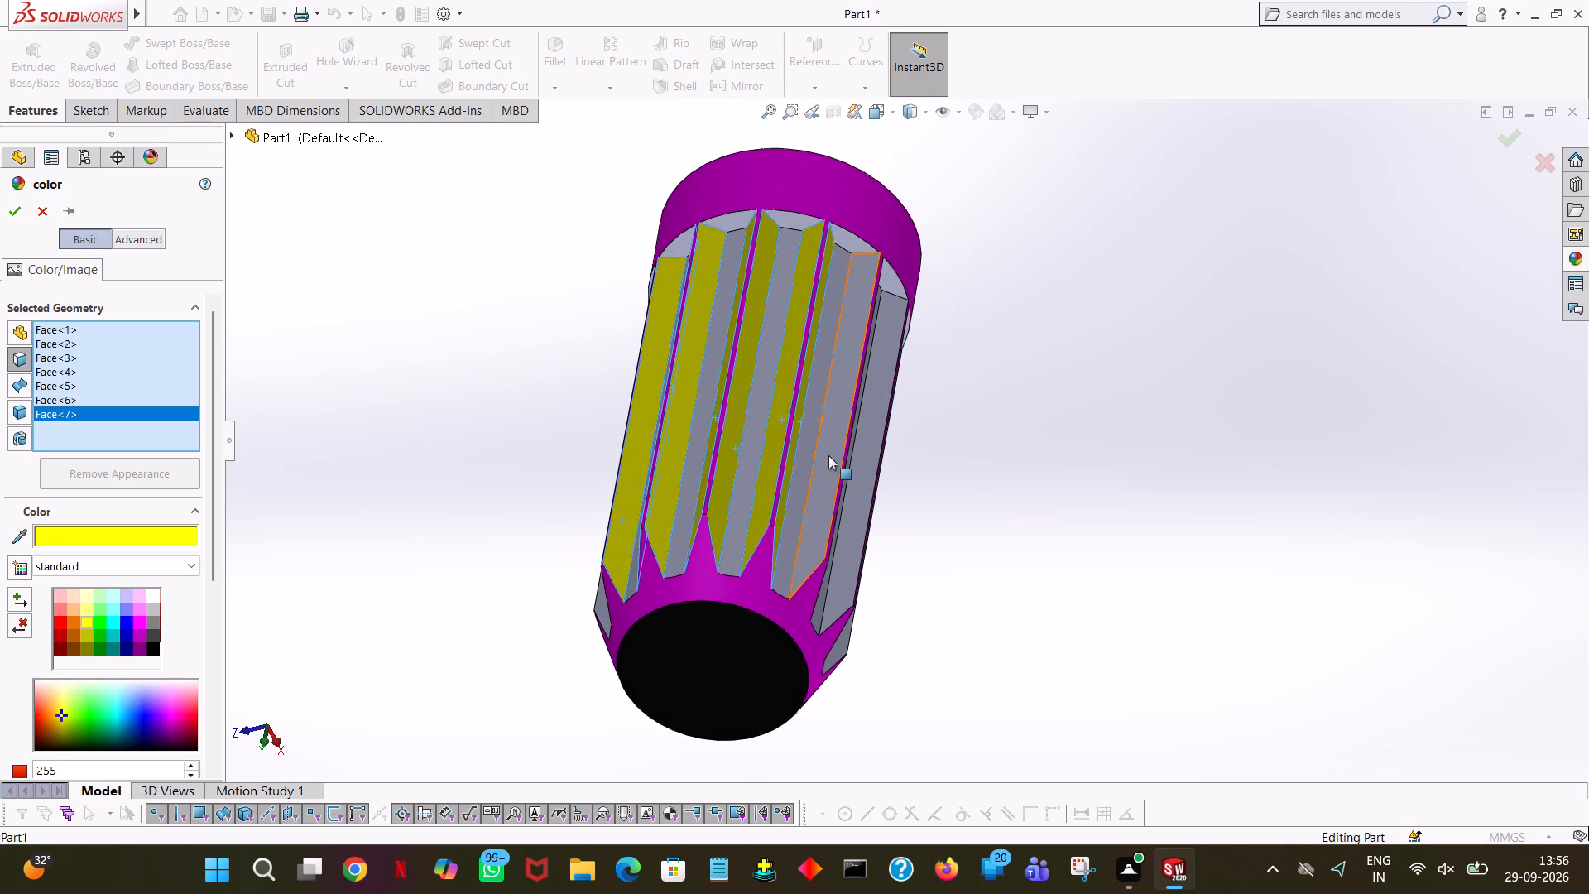
{"action": "left_click", "coordinate": [829, 455]}
{"action": "middle_click_drag", "start_coordinate": [905, 467], "coordinate": [837, 389]}
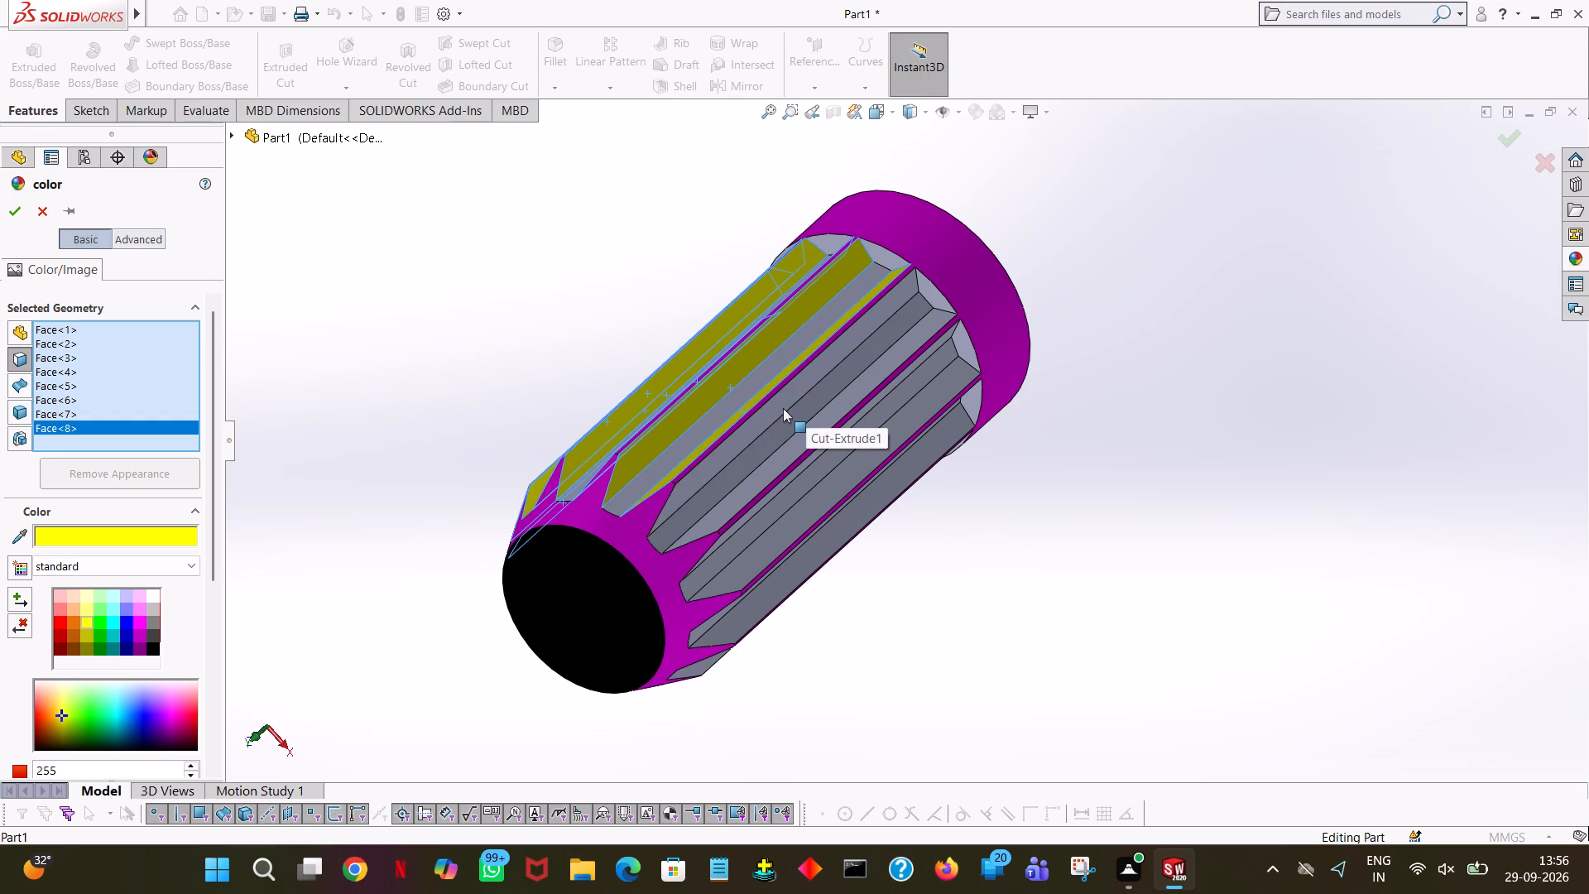
{"action": "left_click", "coordinate": [783, 408]}
{"action": "middle_click_drag", "start_coordinate": [824, 406], "coordinate": [845, 481]}
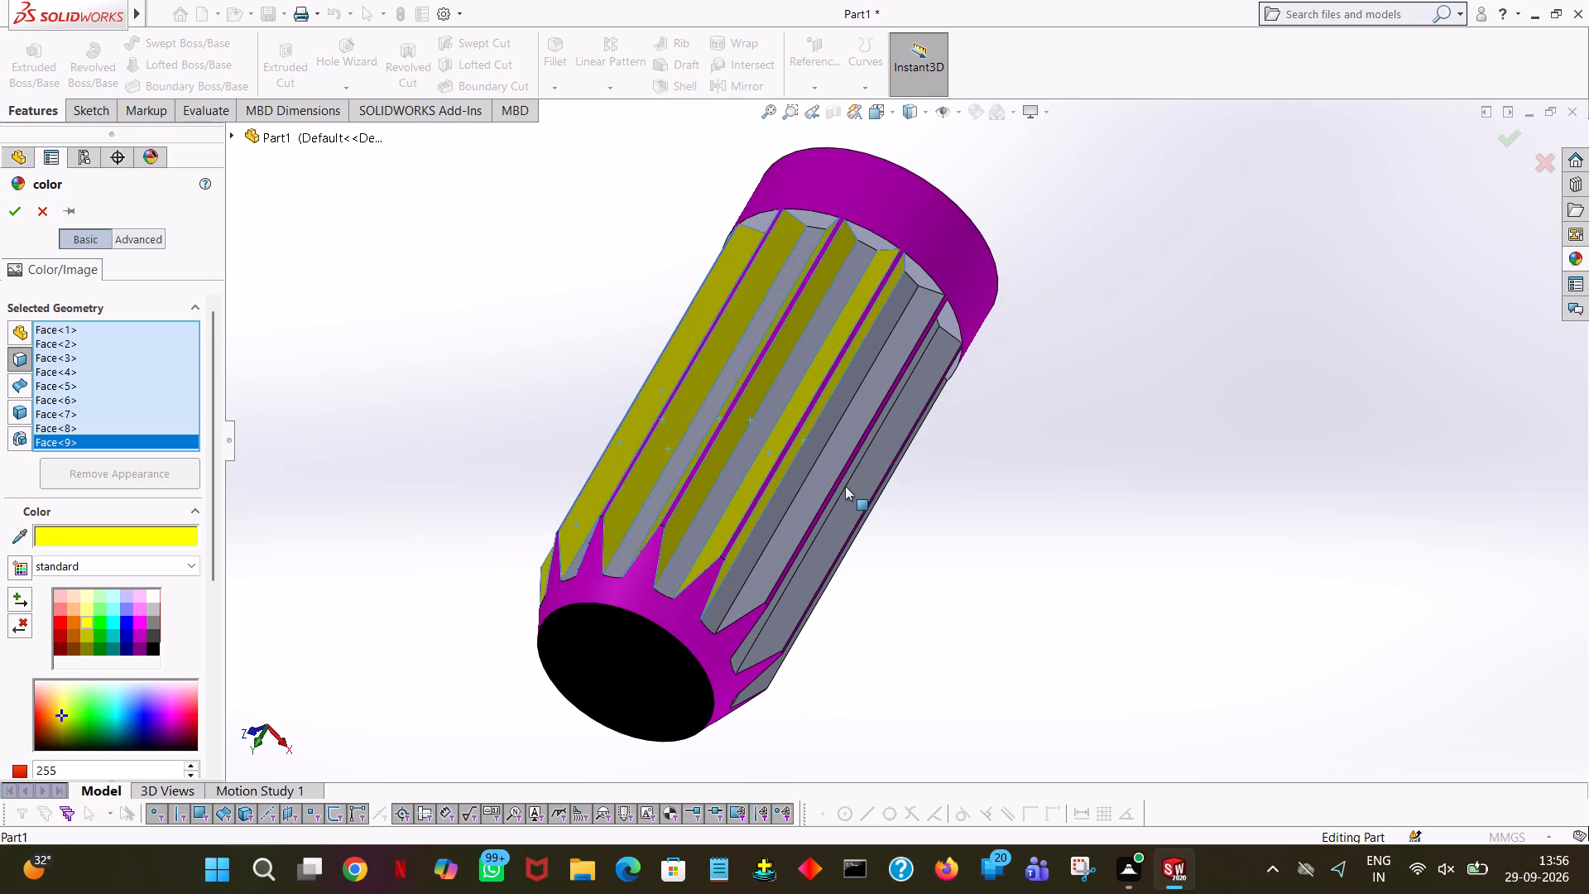
{"action": "left_click", "coordinate": [845, 452]}
{"action": "middle_click_drag", "start_coordinate": [1016, 501], "coordinate": [953, 403]}
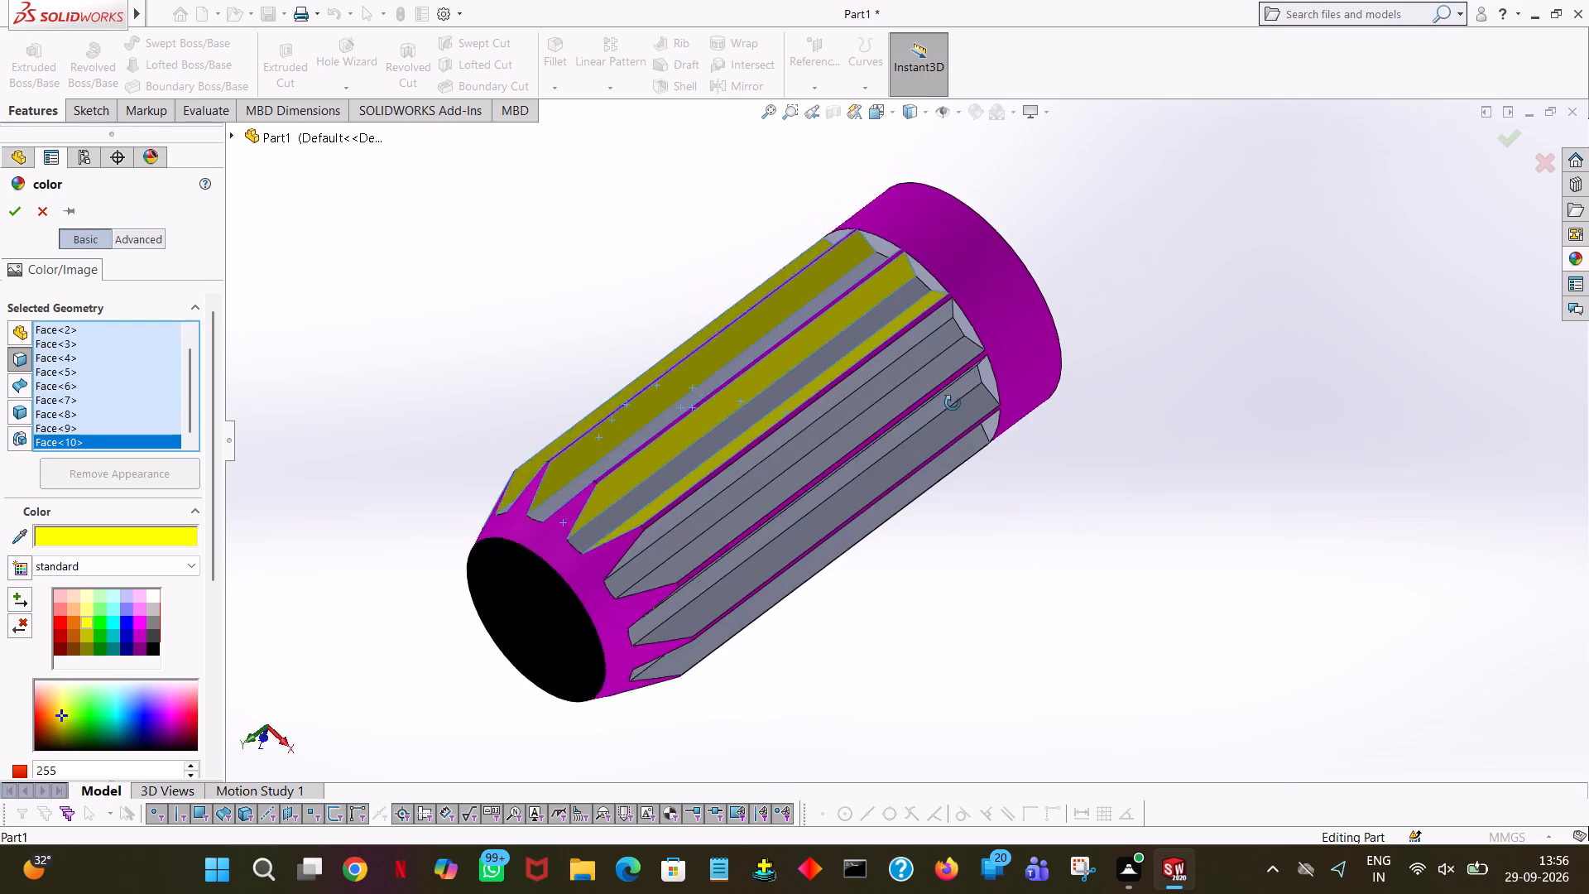
{"action": "middle_click_drag", "start_coordinate": [953, 403], "coordinate": [951, 398]}
{"action": "middle_click_drag", "start_coordinate": [951, 397], "coordinate": [942, 343]}
{"action": "left_click", "coordinate": [922, 321]}
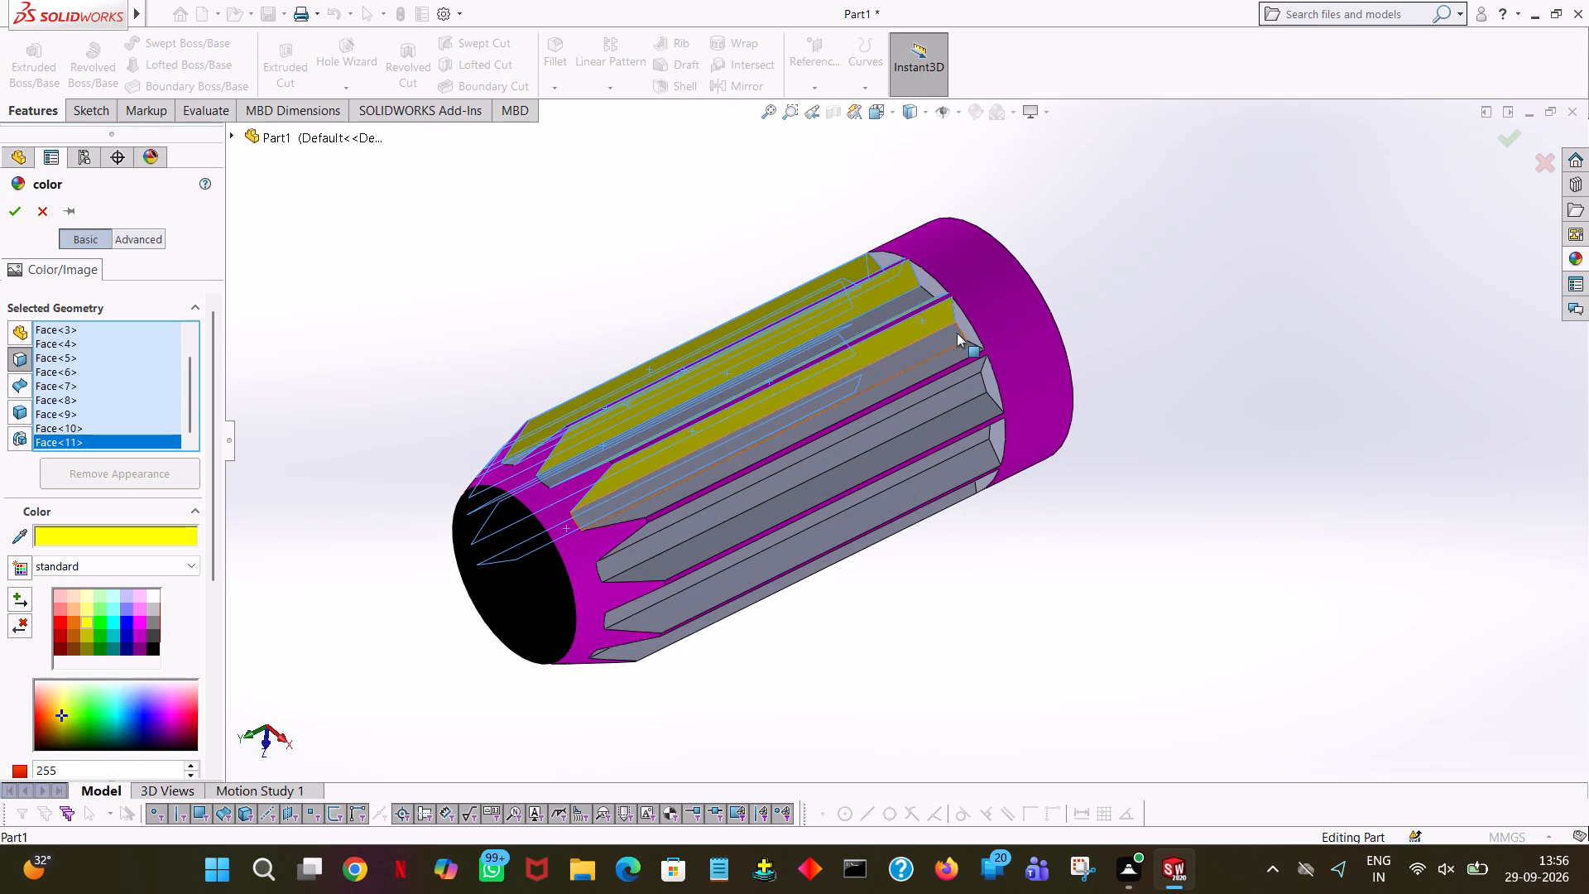
Add five more long groove side faces around the shaft to the yellow colour appearance.
{"action": "middle_click_drag", "start_coordinate": [964, 392], "coordinate": [968, 455]}
{"action": "middle_click", "coordinate": [968, 458]}
{"action": "left_click", "coordinate": [959, 359]}
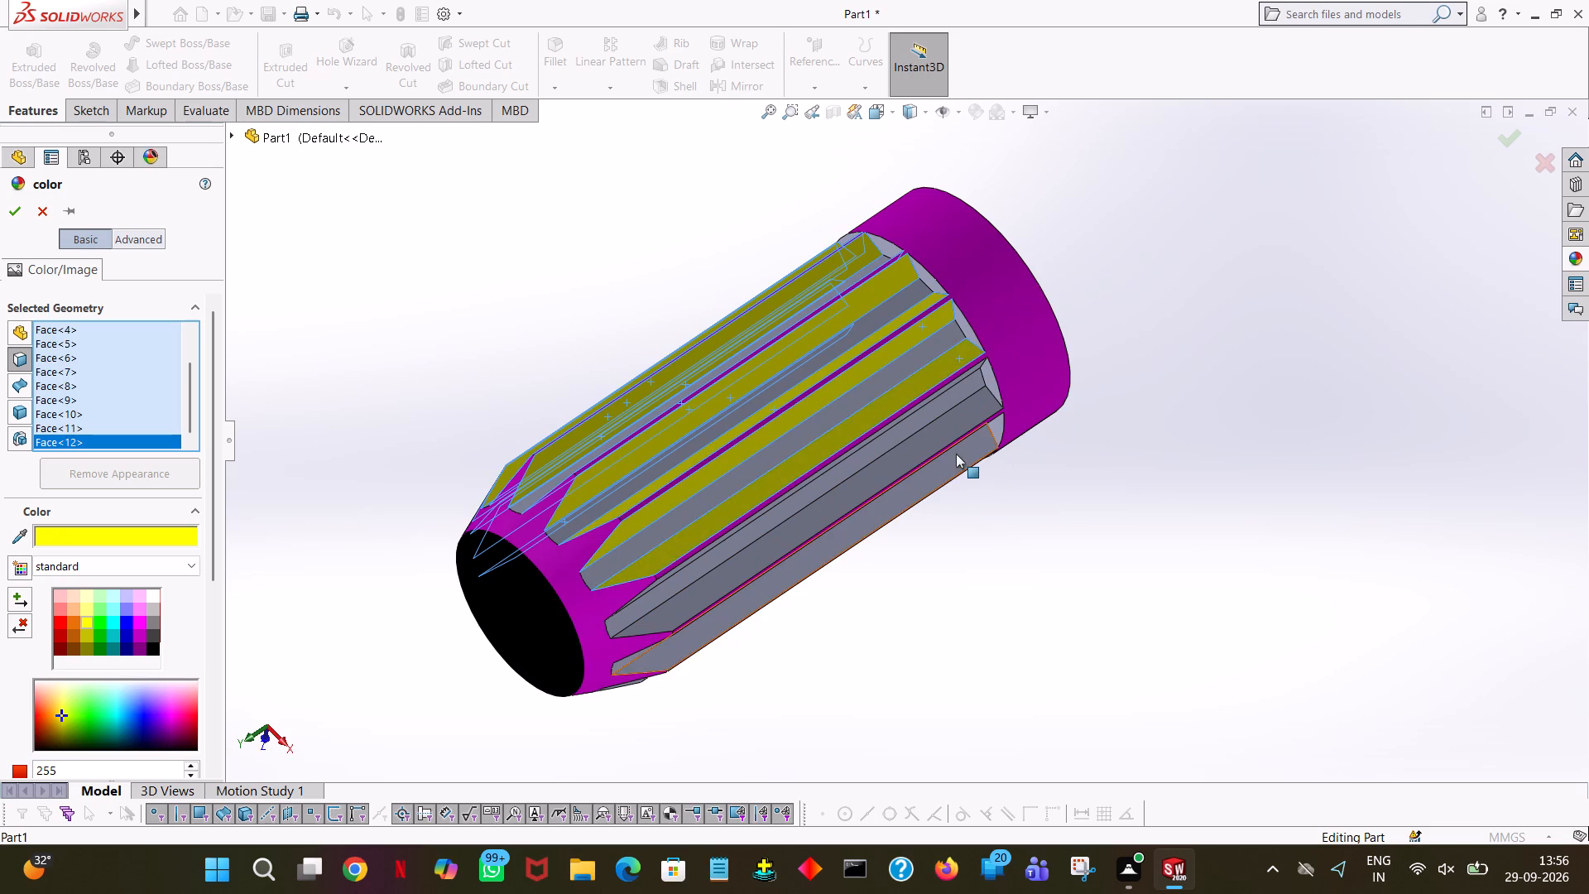
{"action": "middle_click_drag", "start_coordinate": [956, 454], "coordinate": [948, 291]}
{"action": "left_click", "coordinate": [932, 382]}
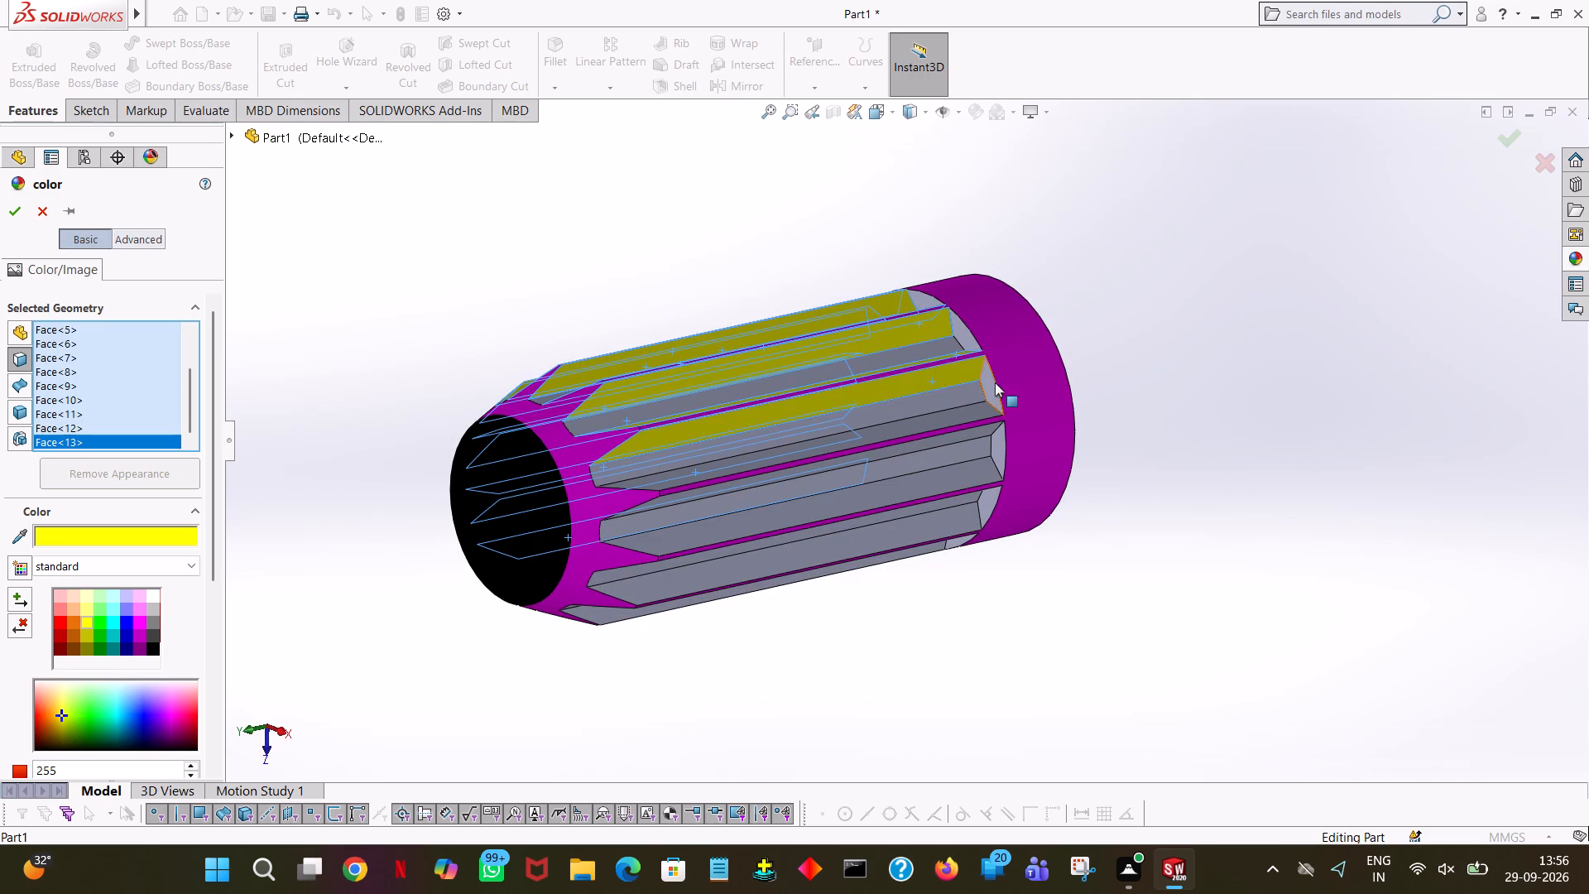
{"action": "left_click", "coordinate": [983, 417]}
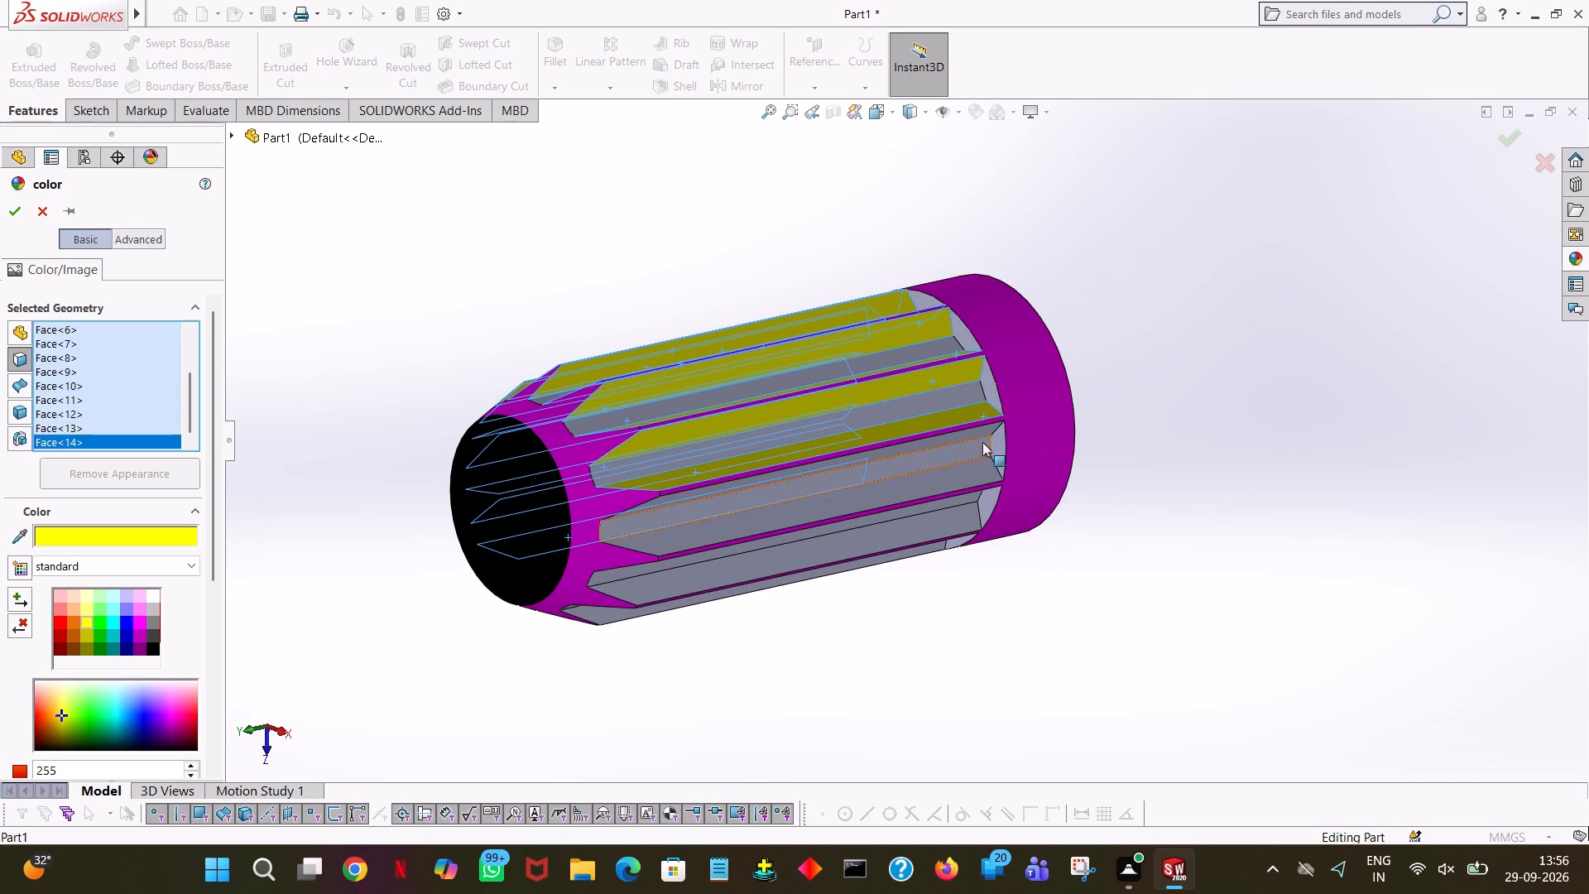
{"action": "left_click", "coordinate": [980, 478]}
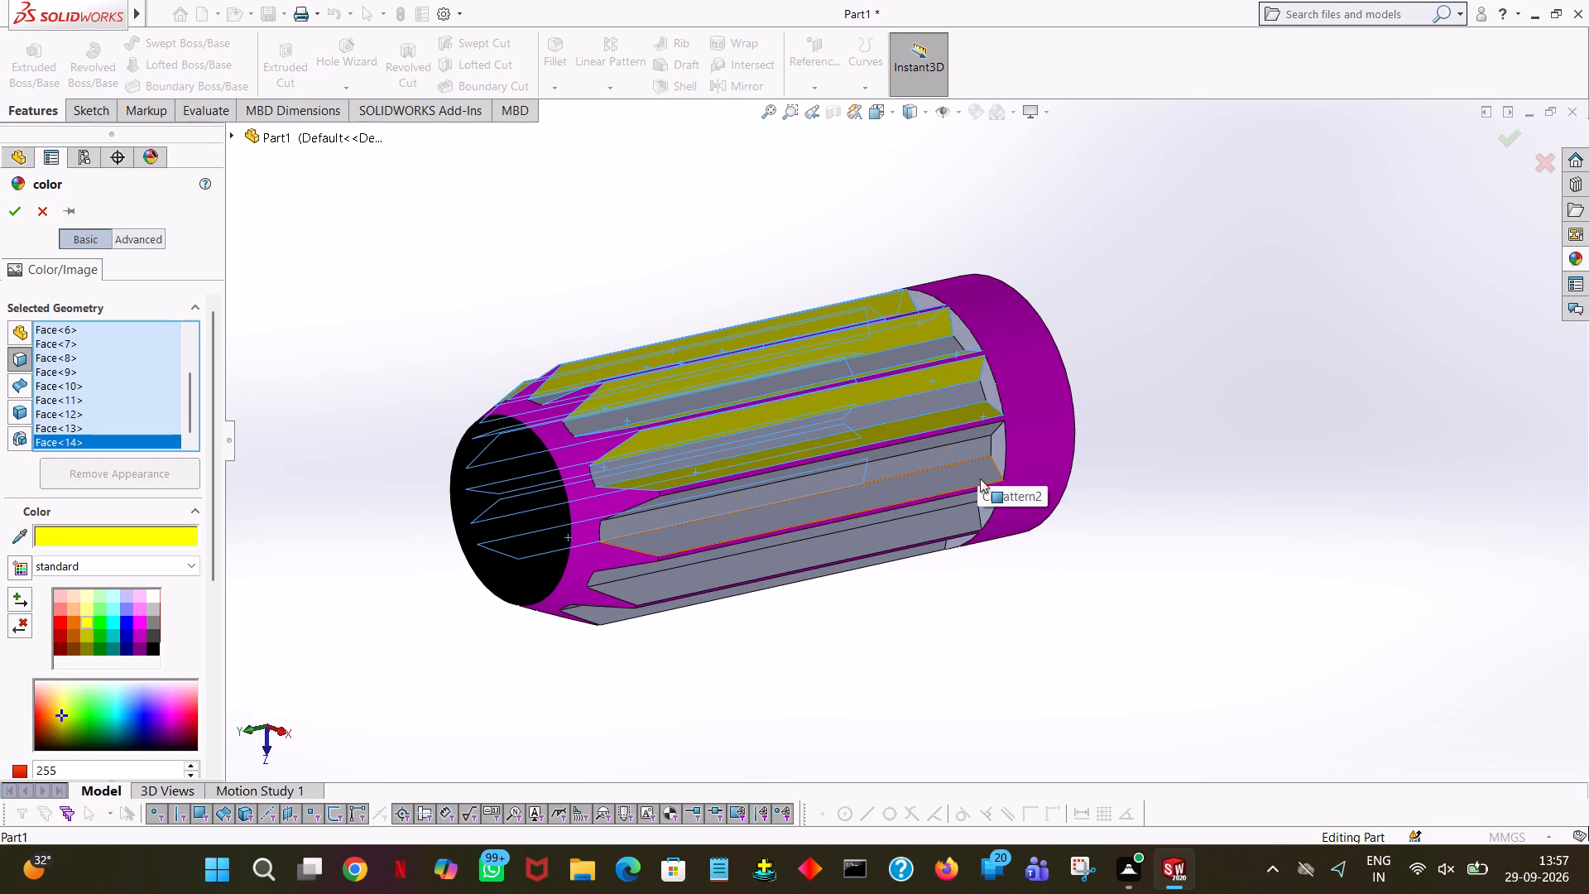
{"action": "middle_click_drag", "start_coordinate": [981, 477], "coordinate": [984, 404]}
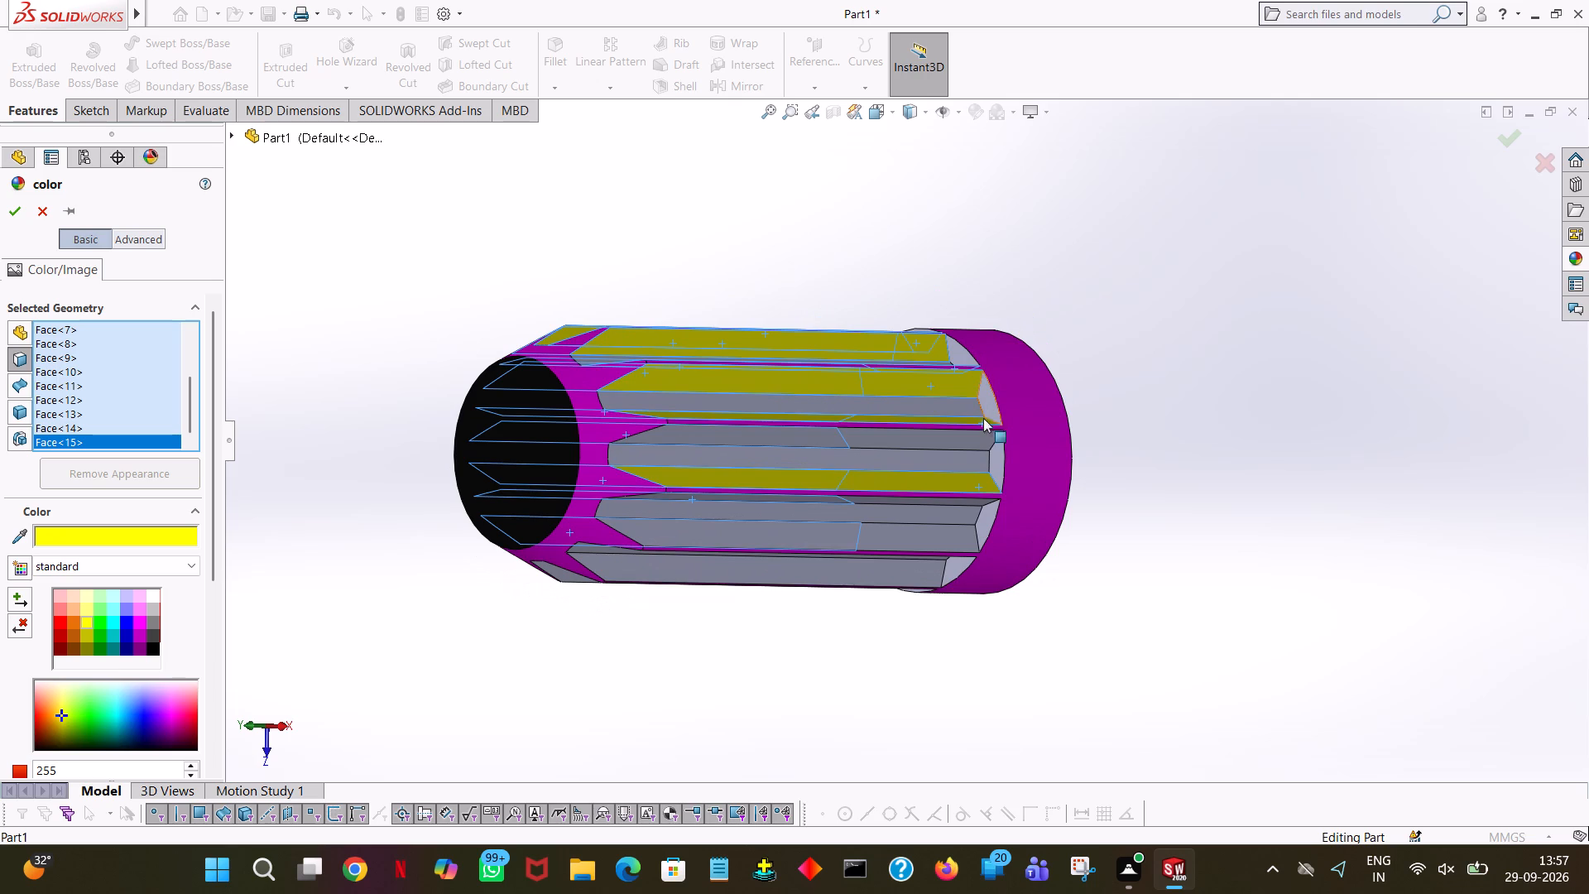
{"action": "left_click", "coordinate": [980, 438]}
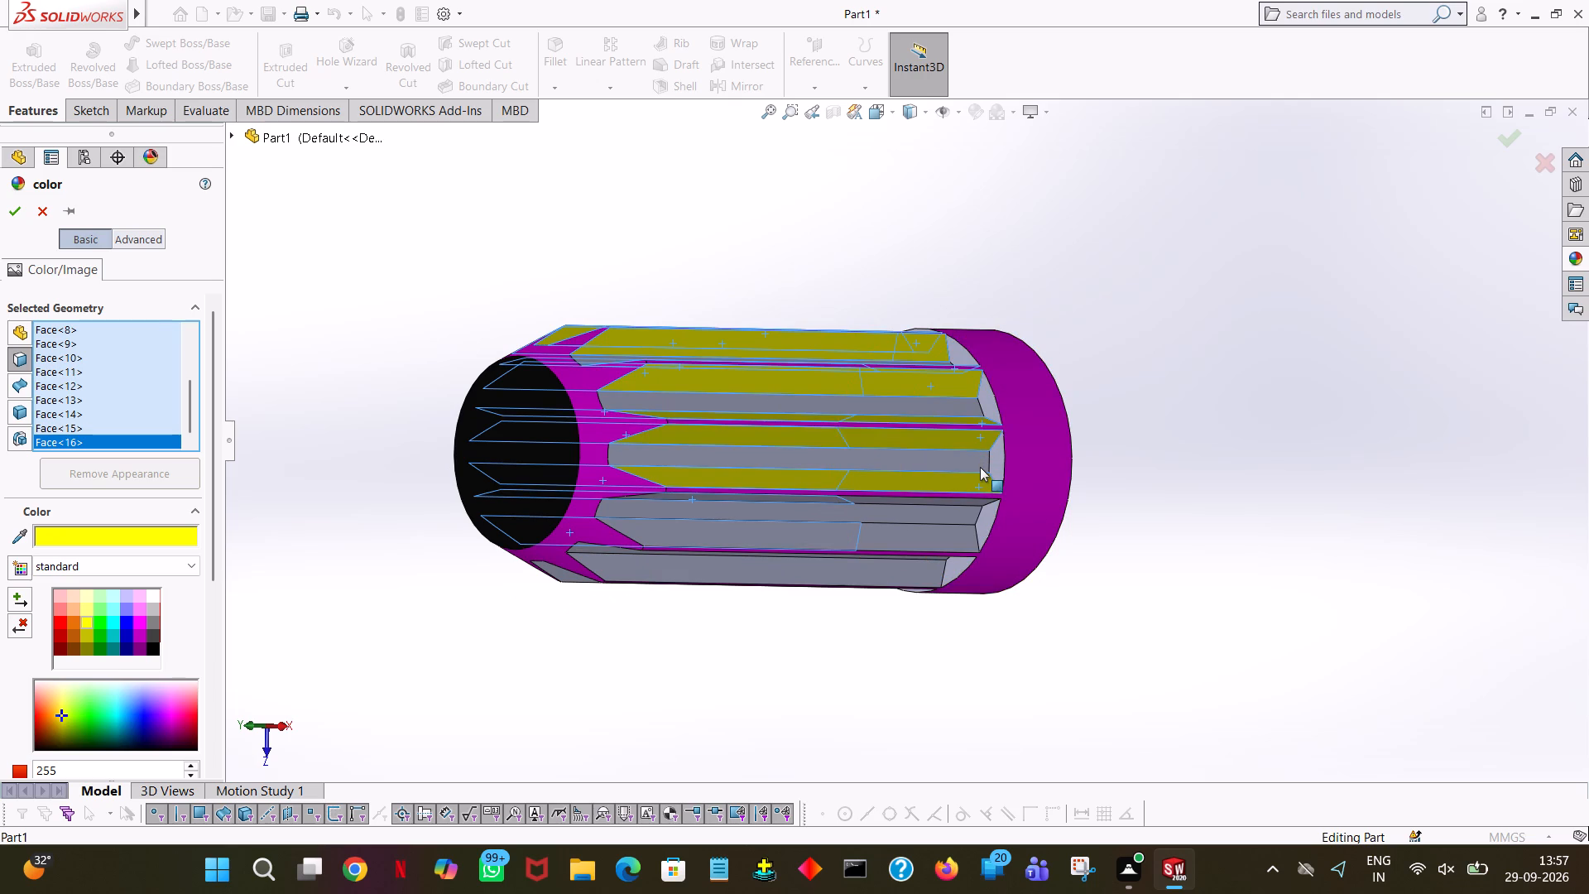
Continue around the shaft, adding six more long groove faces to the yellow colour appearance.
{"action": "middle_click_drag", "start_coordinate": [991, 492], "coordinate": [1001, 348]}
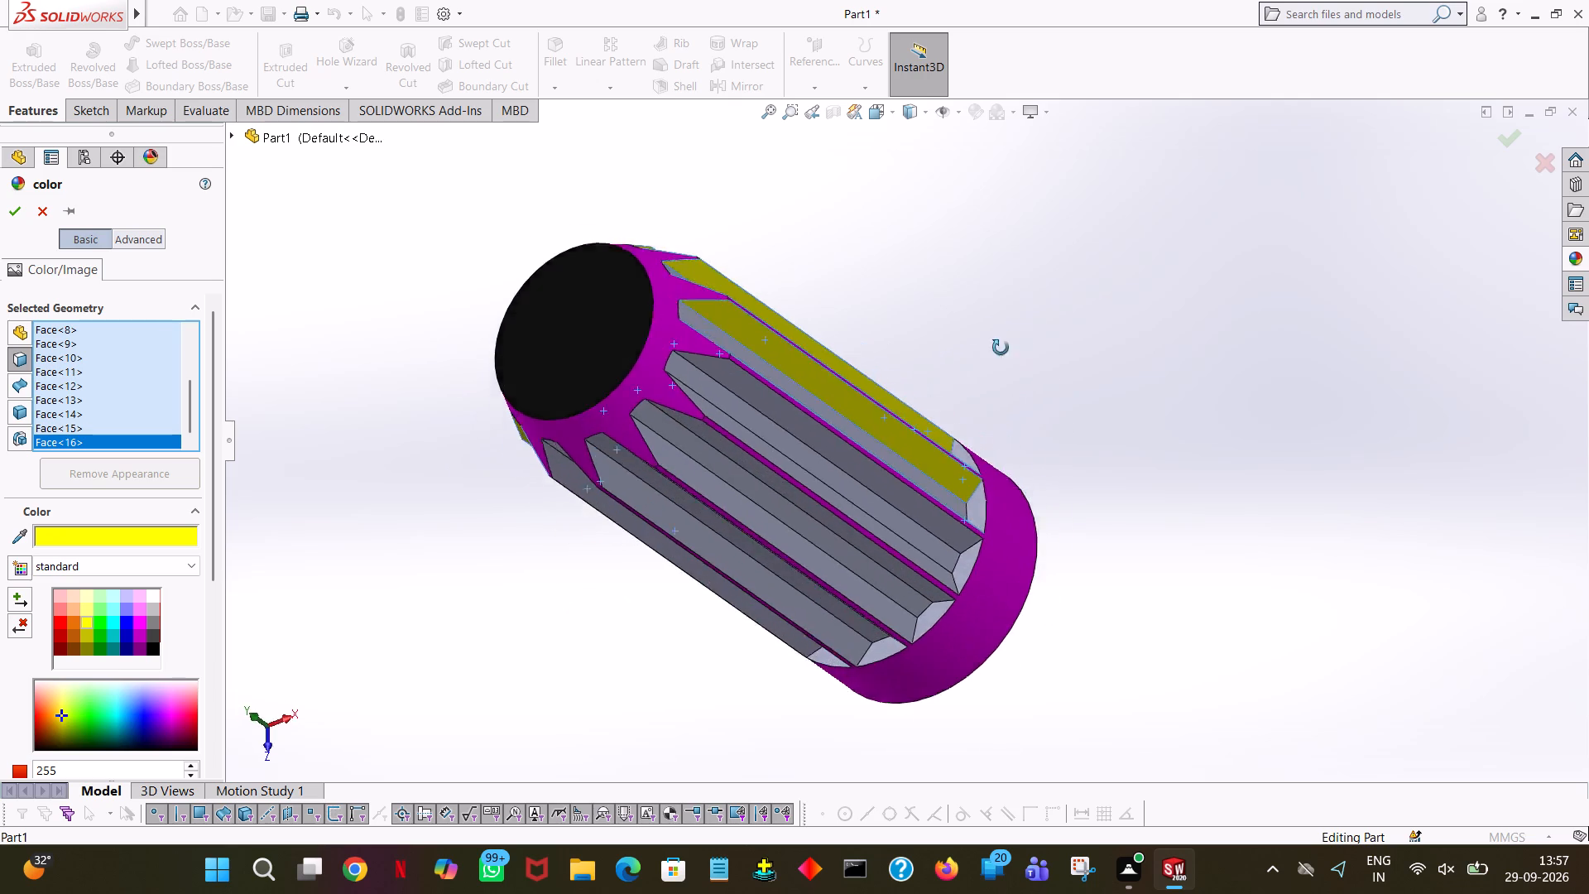
{"action": "middle_click_drag", "start_coordinate": [1001, 348], "coordinate": [1044, 253]}
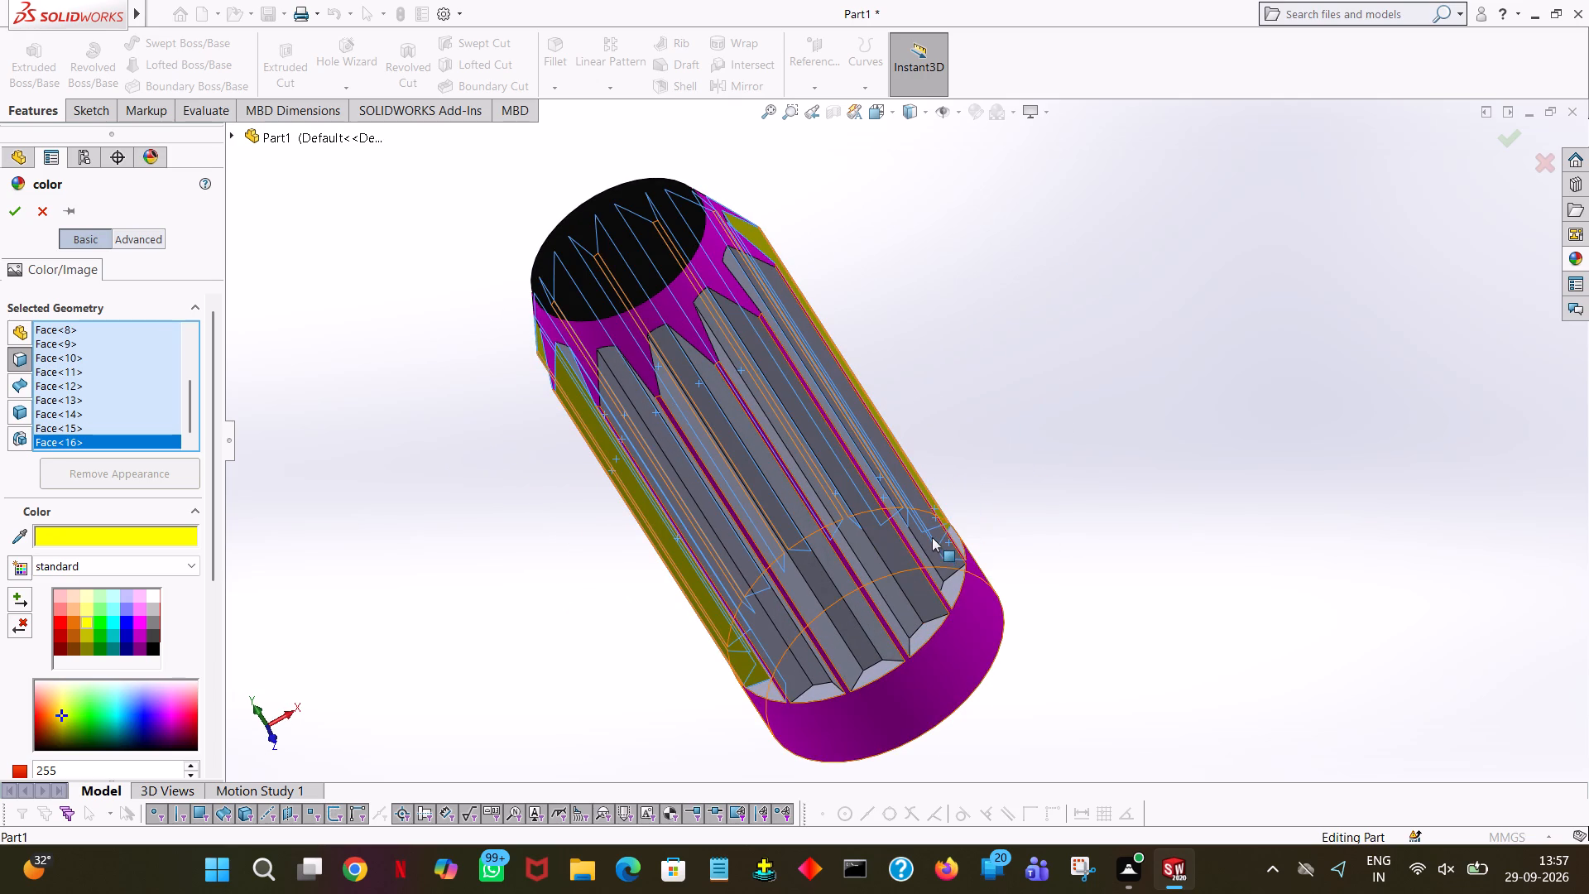
{"action": "left_click", "coordinate": [932, 536]}
{"action": "middle_click_drag", "start_coordinate": [943, 534], "coordinate": [896, 563]}
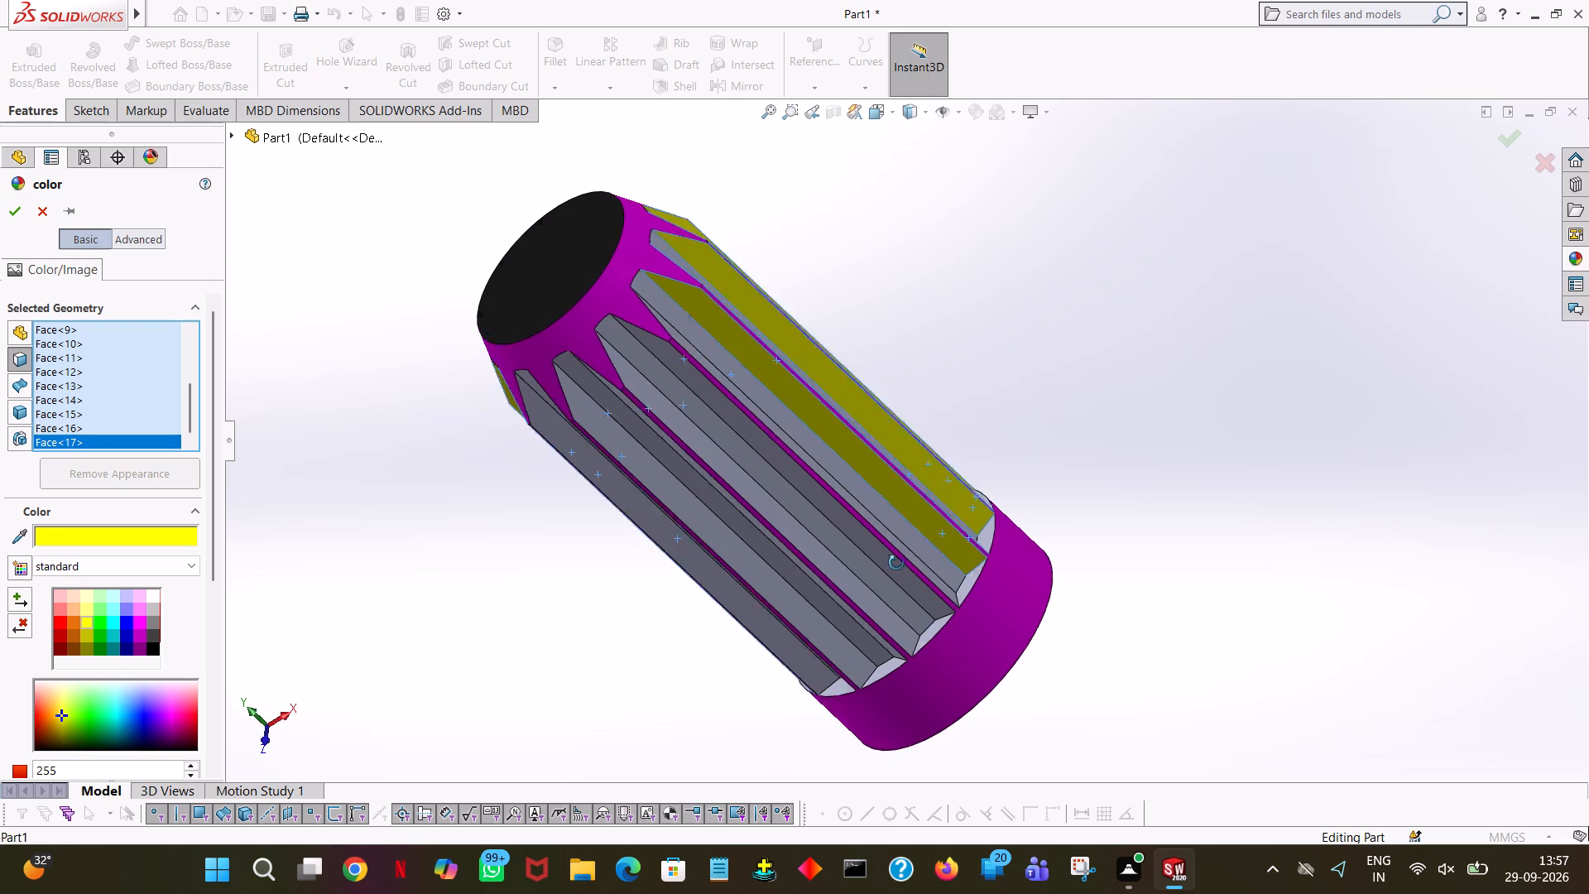
{"action": "middle_click_drag", "start_coordinate": [896, 563], "coordinate": [881, 578]}
{"action": "middle_click_drag", "start_coordinate": [877, 581], "coordinate": [869, 589]}
{"action": "left_click", "coordinate": [889, 564]}
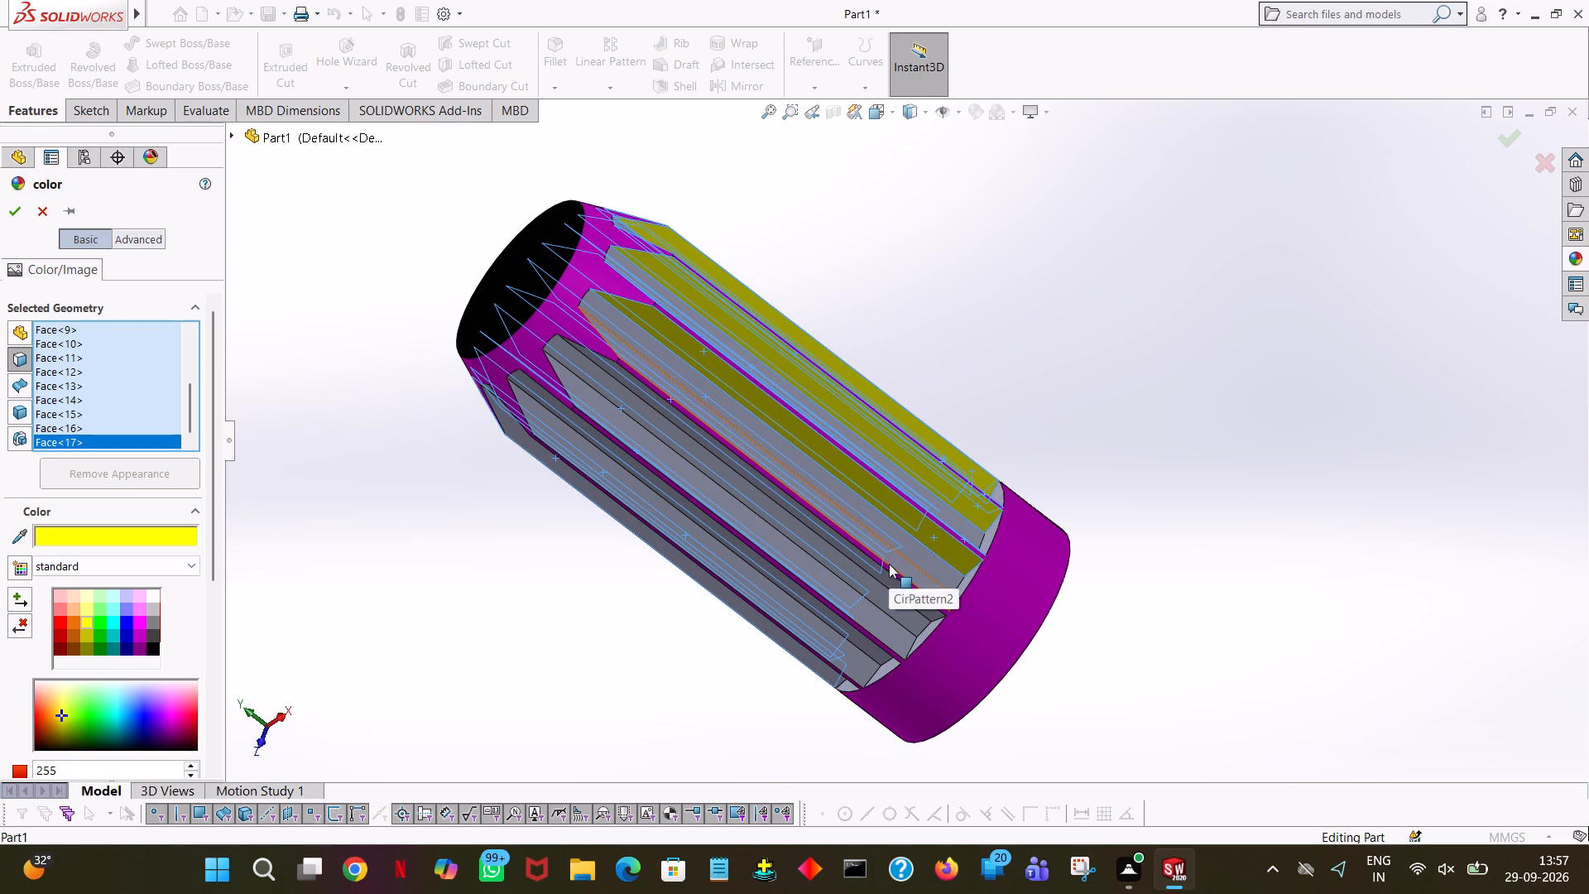
{"action": "middle_click_drag", "start_coordinate": [1064, 541], "coordinate": [1073, 532]}
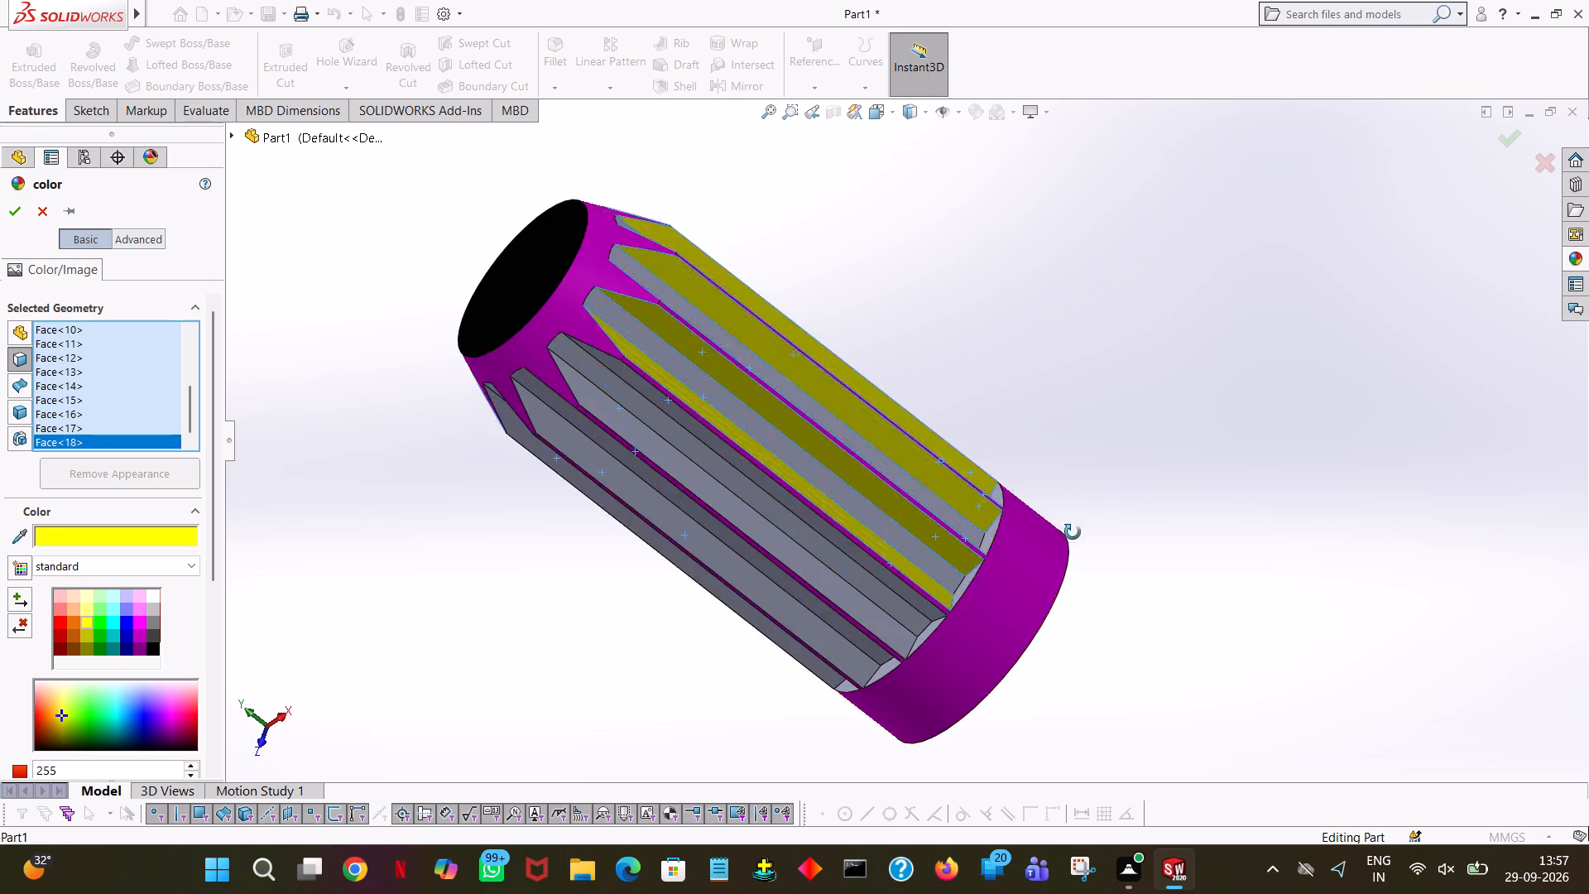
{"action": "middle_click_drag", "start_coordinate": [1073, 532], "coordinate": [1173, 408]}
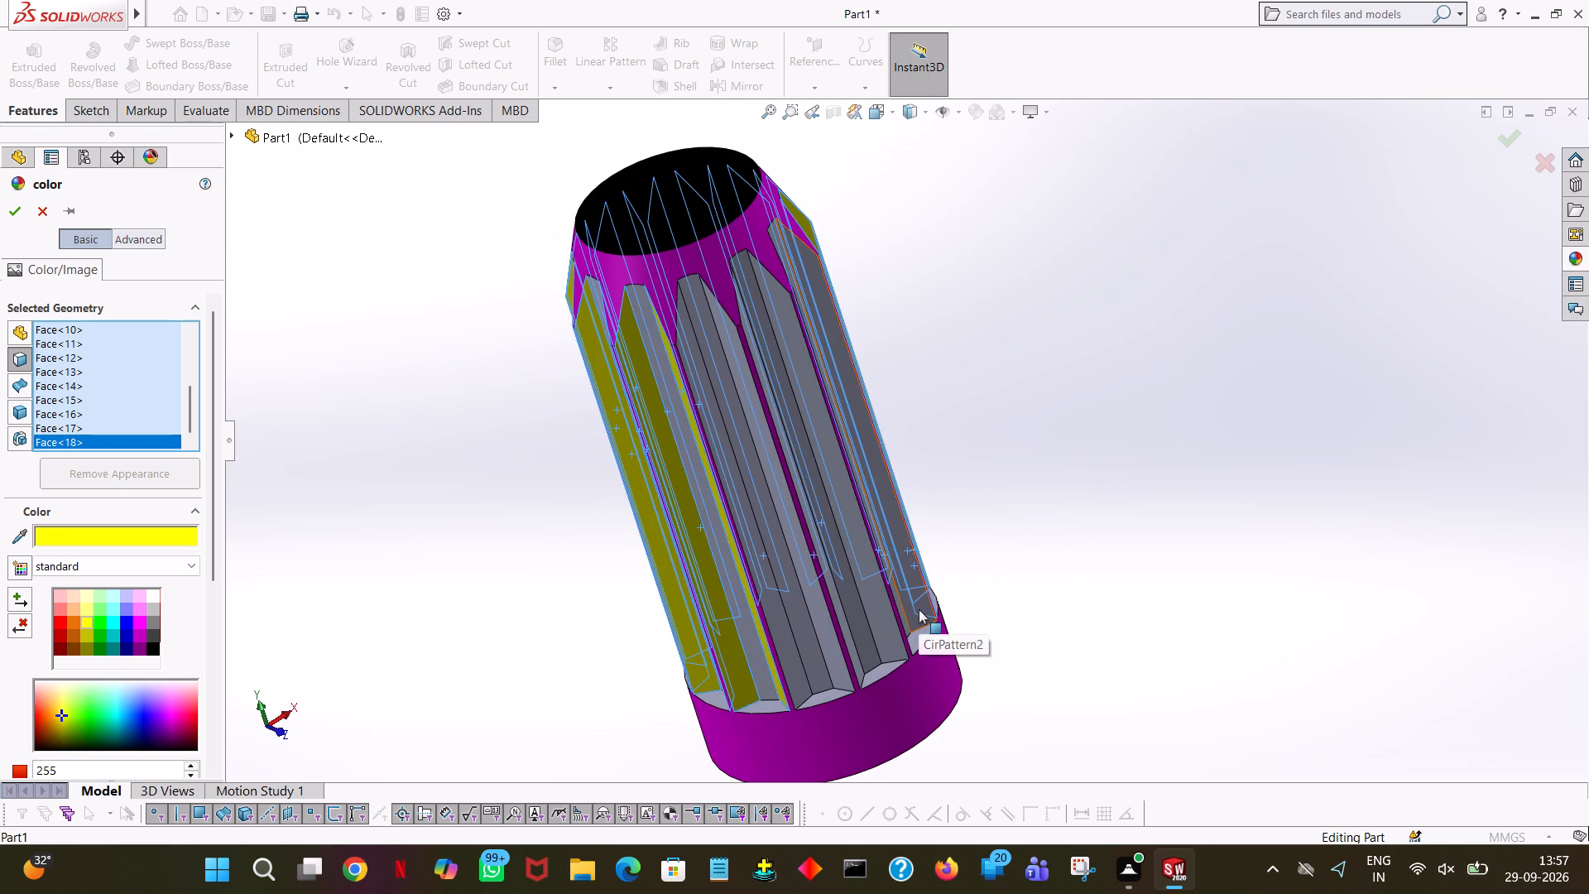
{"action": "left_click", "coordinate": [919, 609]}
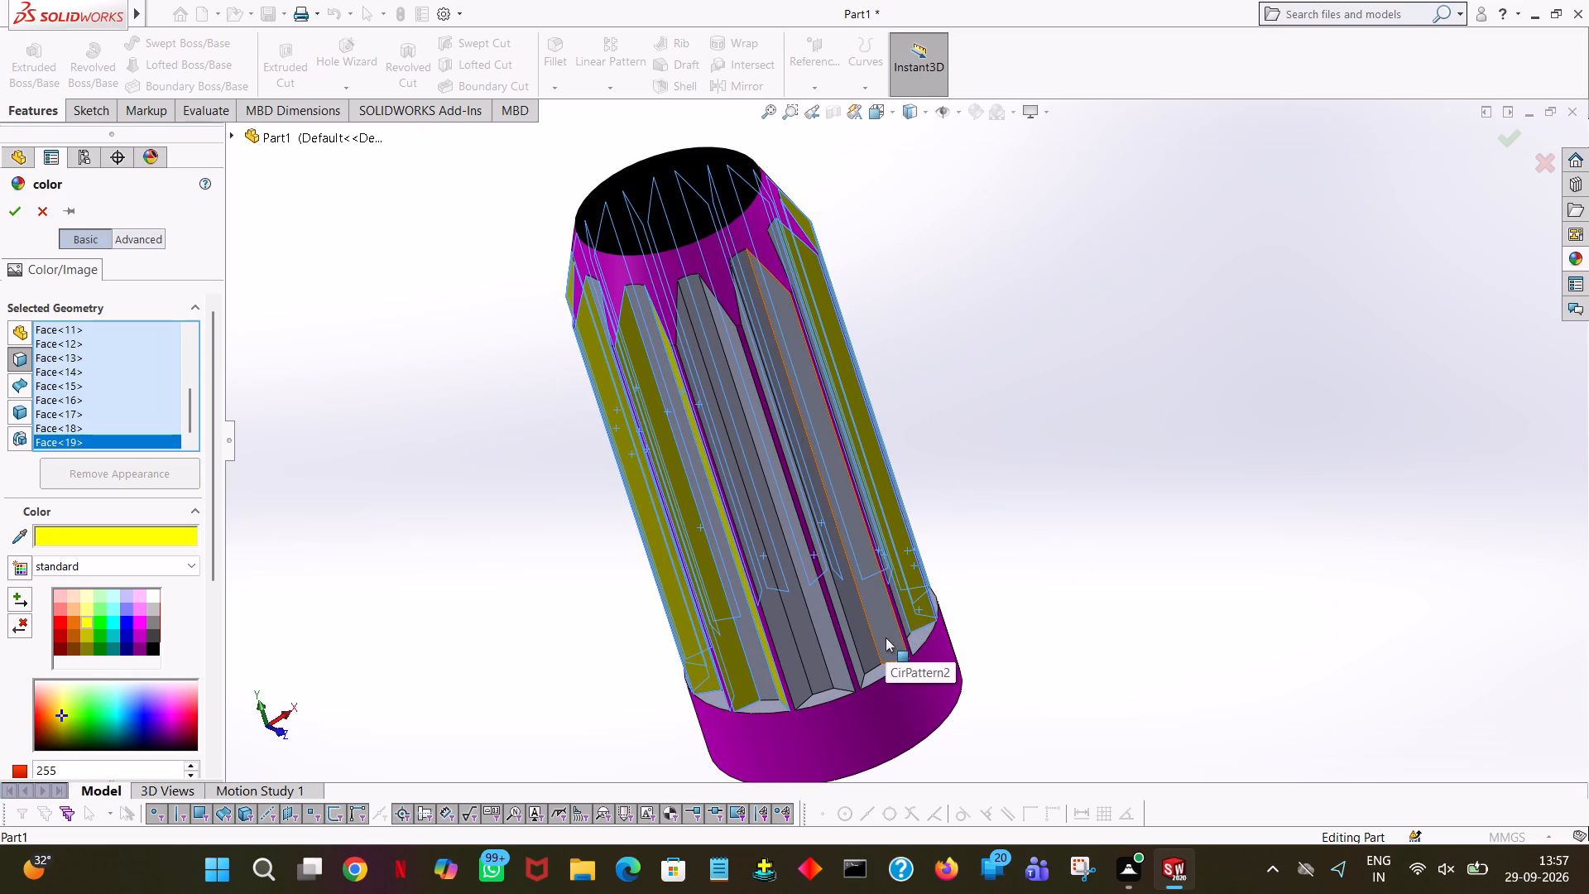
{"action": "left_click", "coordinate": [886, 637]}
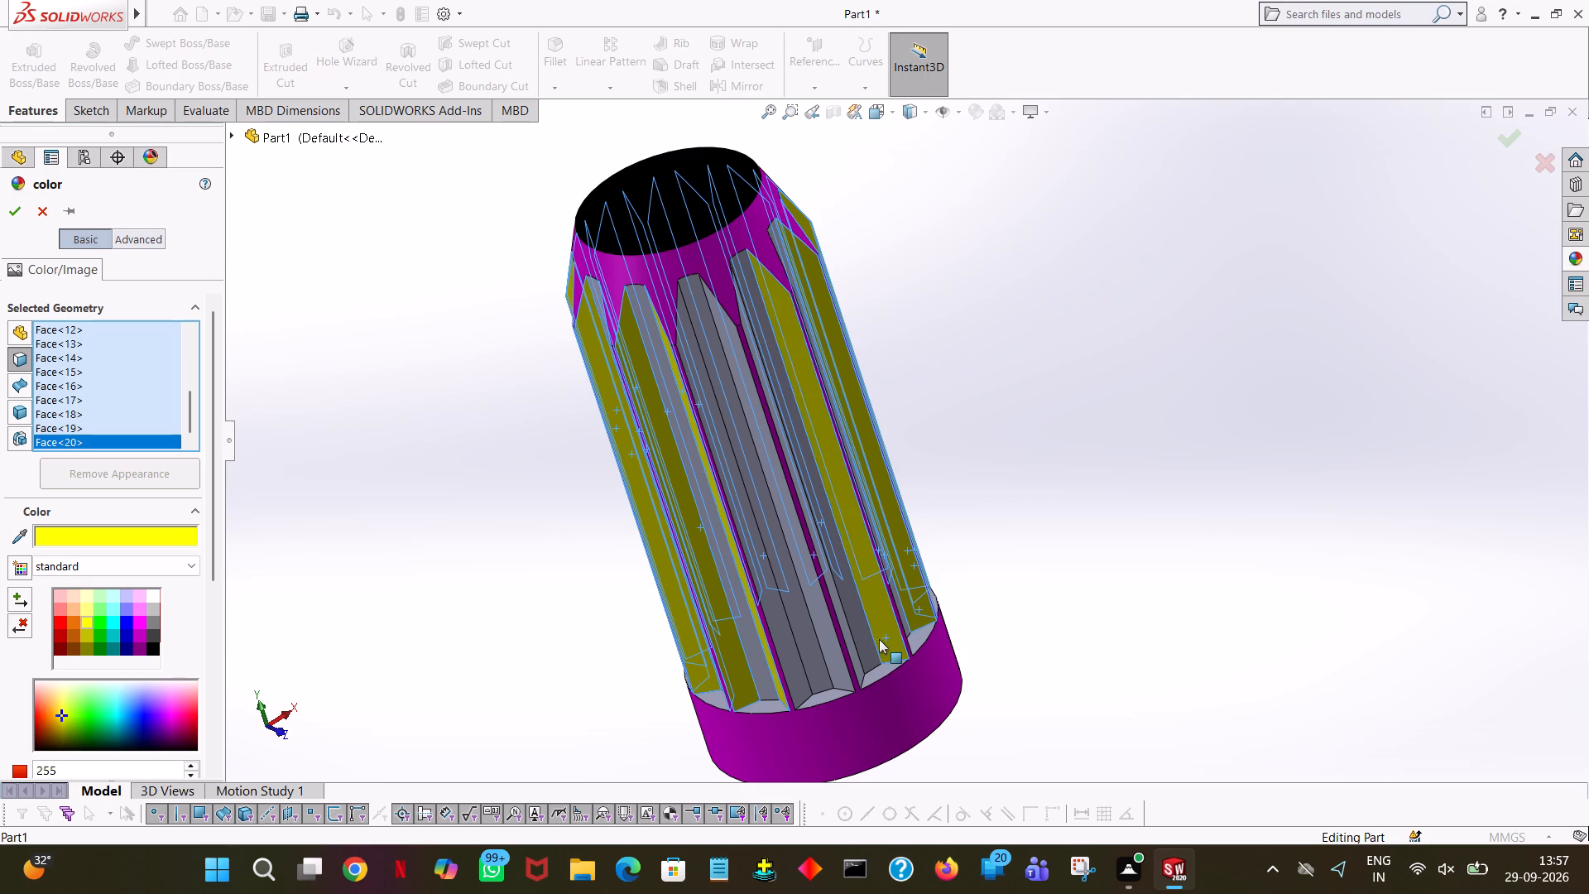
{"action": "left_click", "coordinate": [826, 655]}
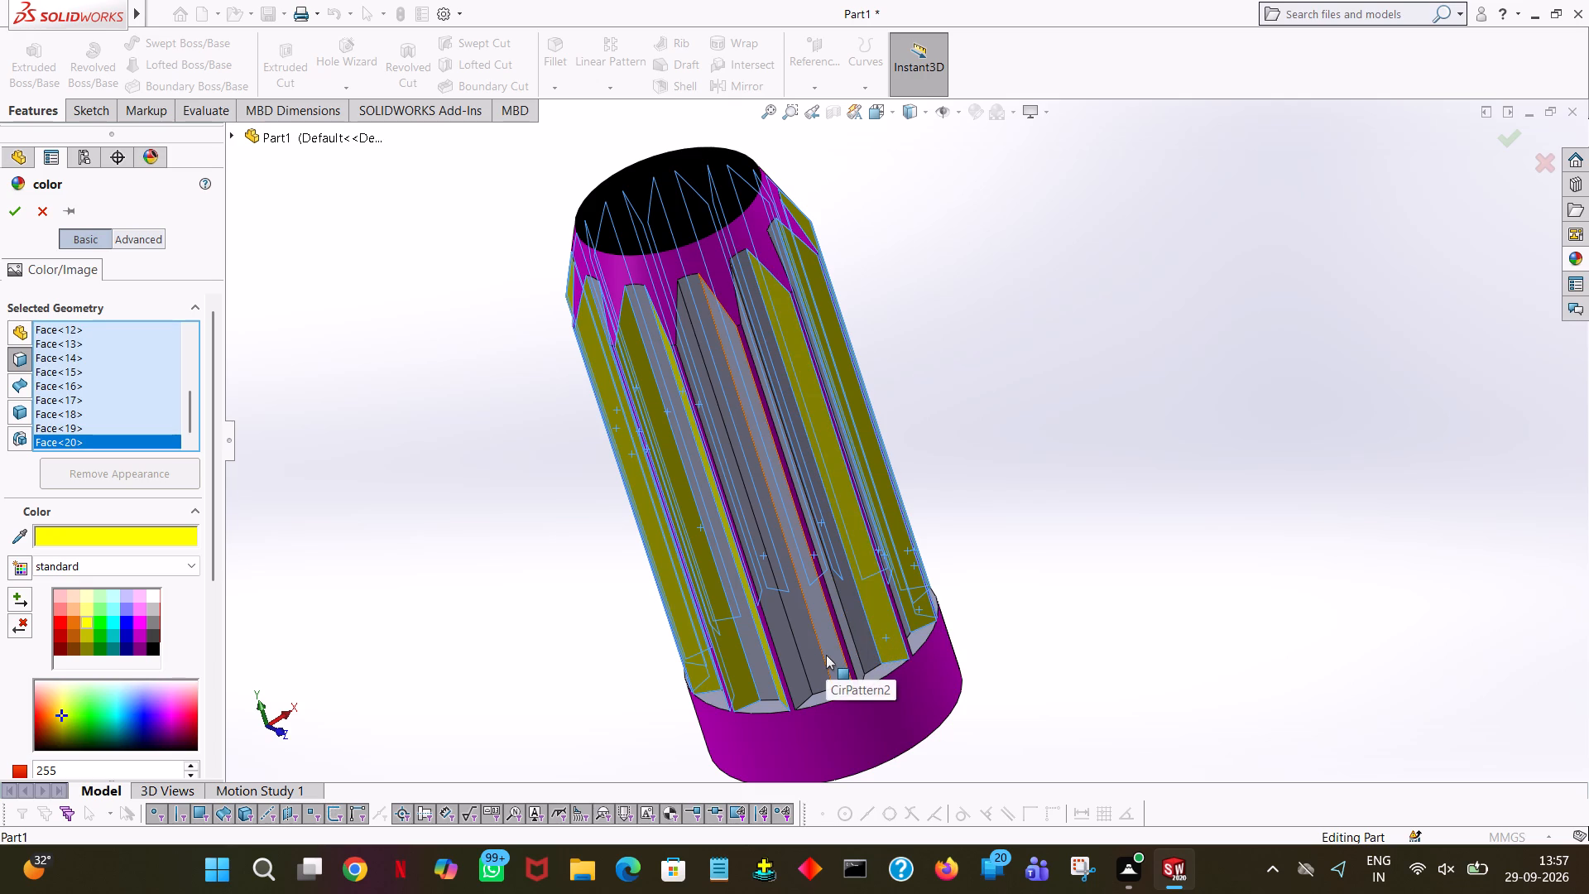
{"action": "left_click", "coordinate": [782, 670]}
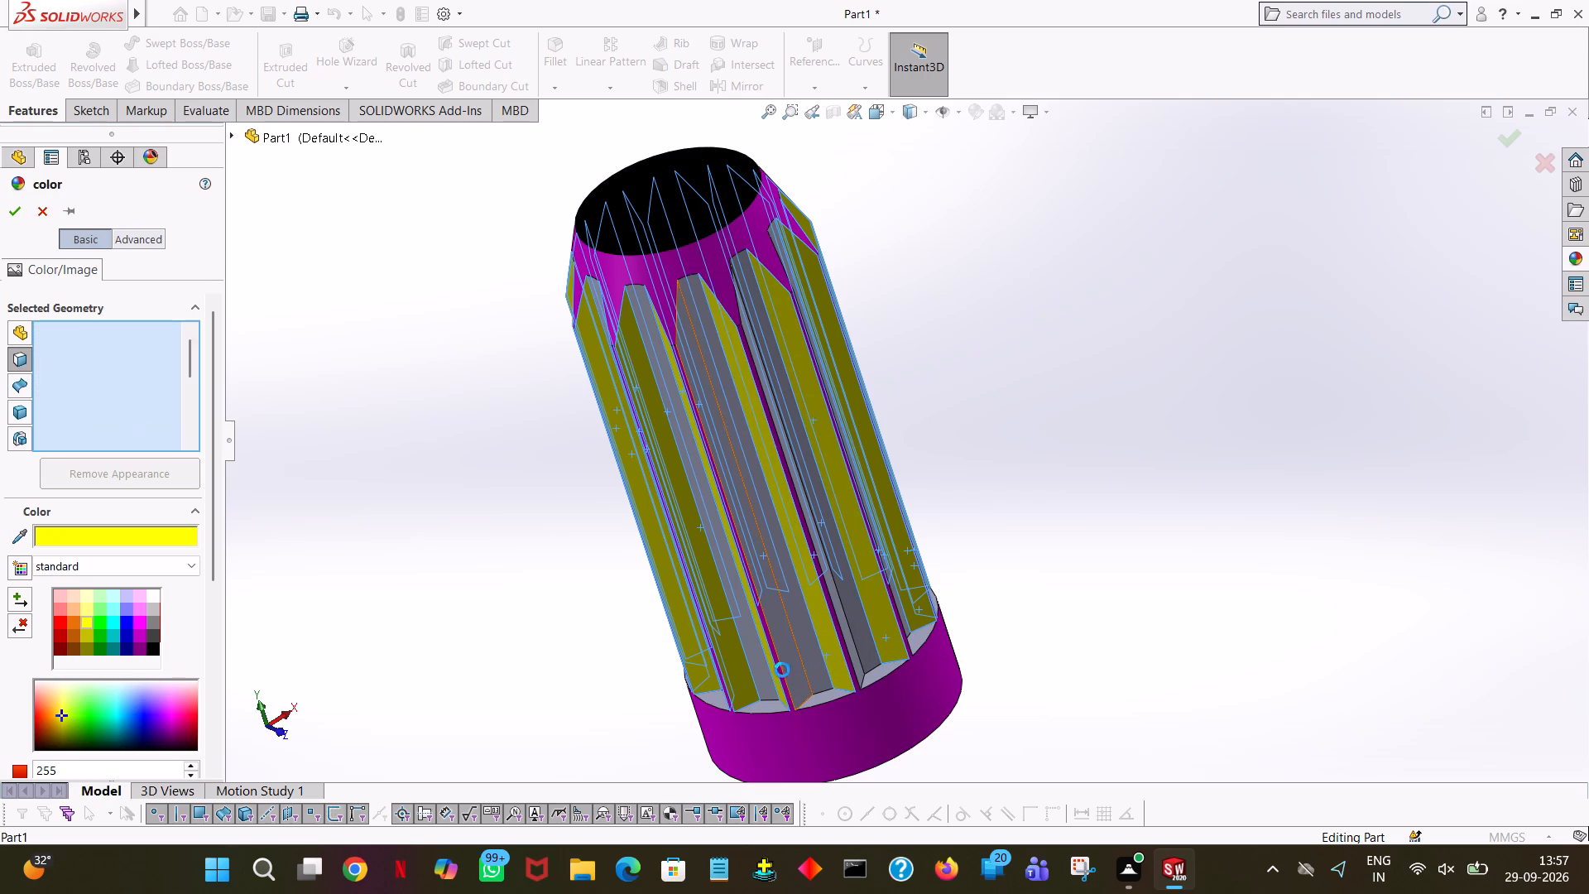
Add three more long groove faces to the yellow selection and deselect the groove floor face included by mistake.
{"action": "middle_click_drag", "start_coordinate": [1263, 598], "coordinate": [1121, 607]}
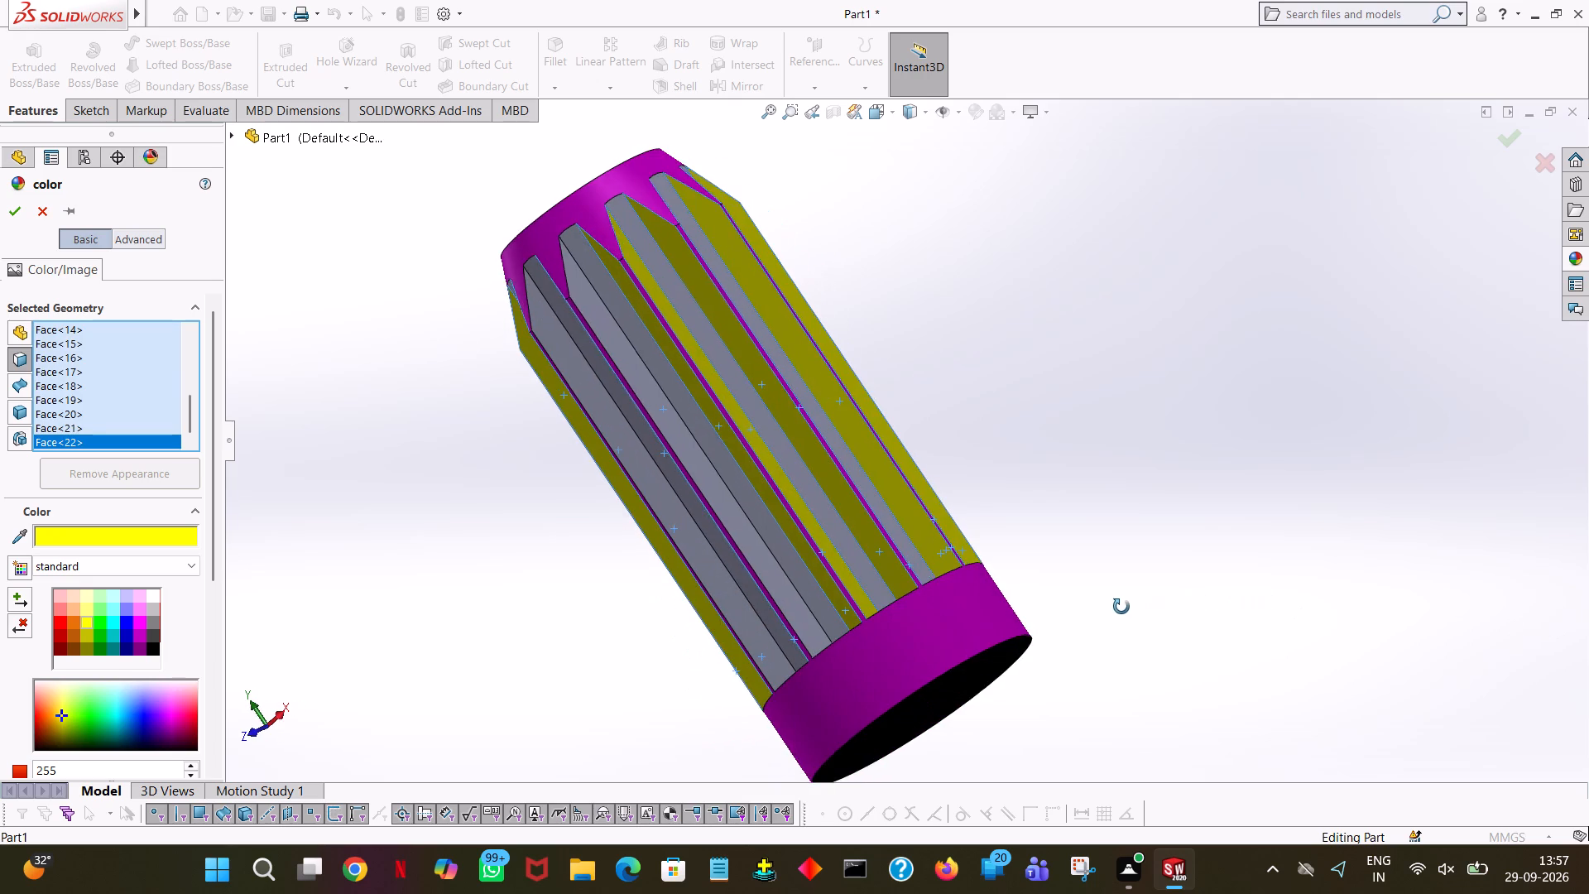
{"action": "middle_click_drag", "start_coordinate": [1121, 607], "coordinate": [1200, 557]}
{"action": "middle_click_drag", "start_coordinate": [1195, 574], "coordinate": [1191, 603]}
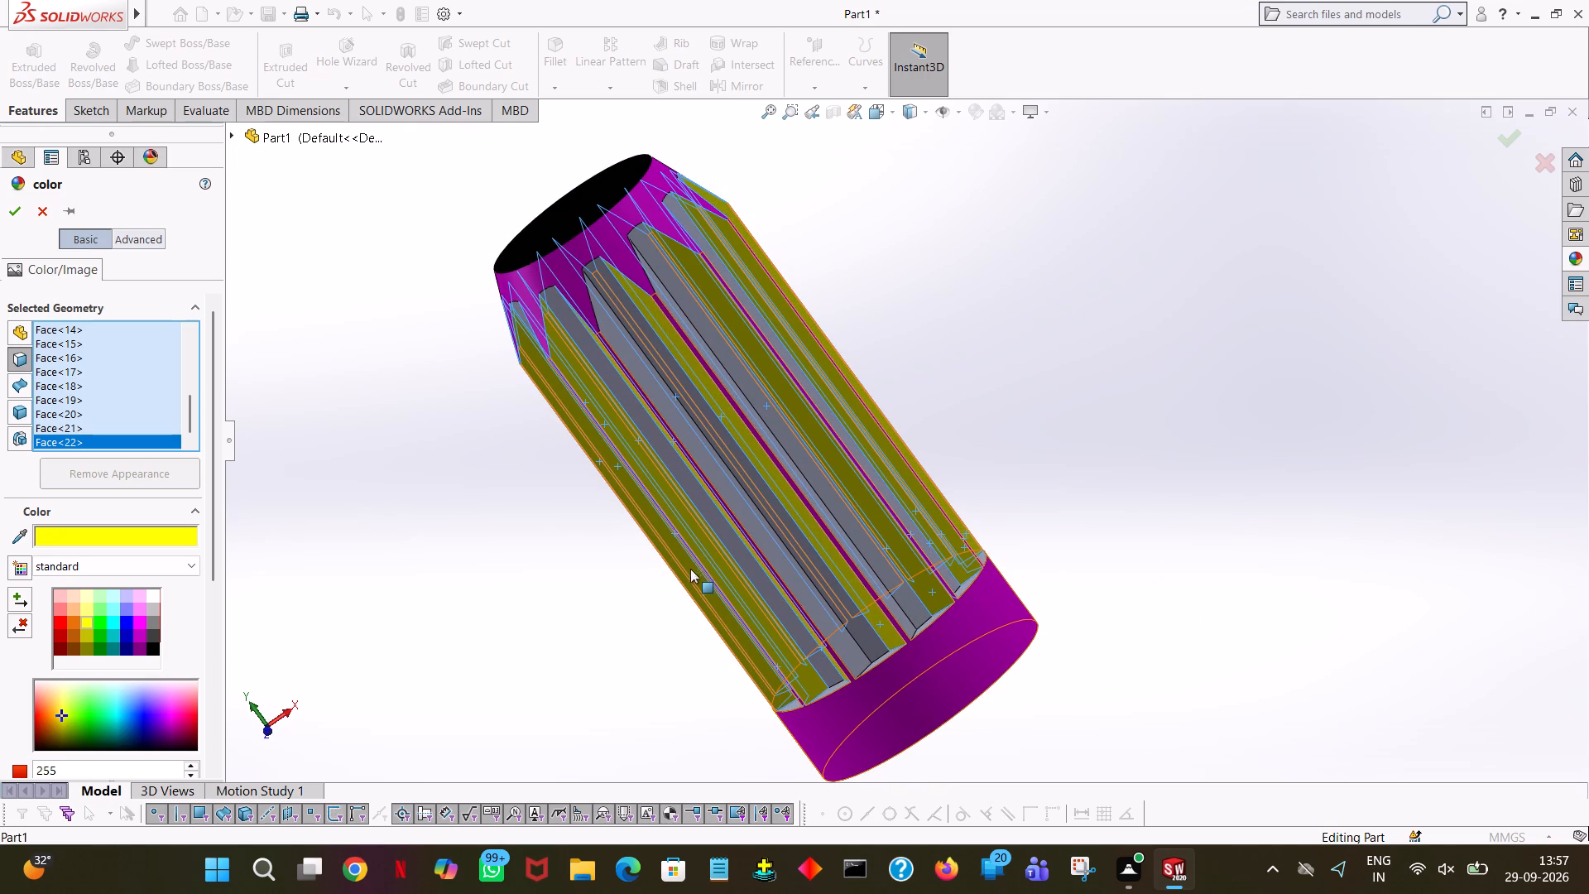
{"action": "left_click", "coordinate": [742, 557]}
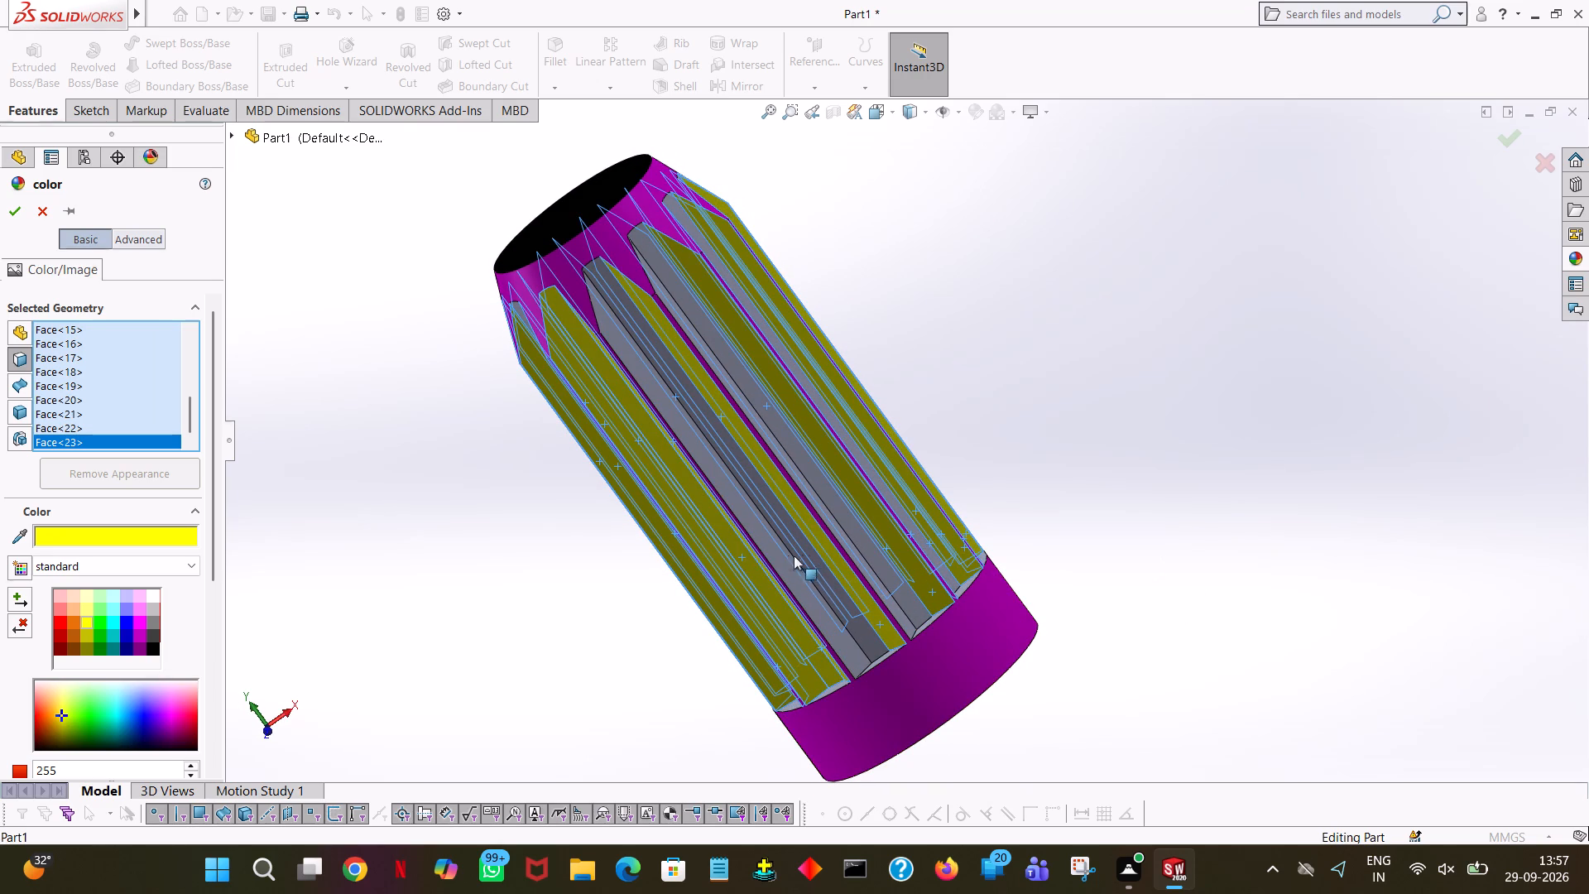
{"action": "left_click", "coordinate": [778, 555]}
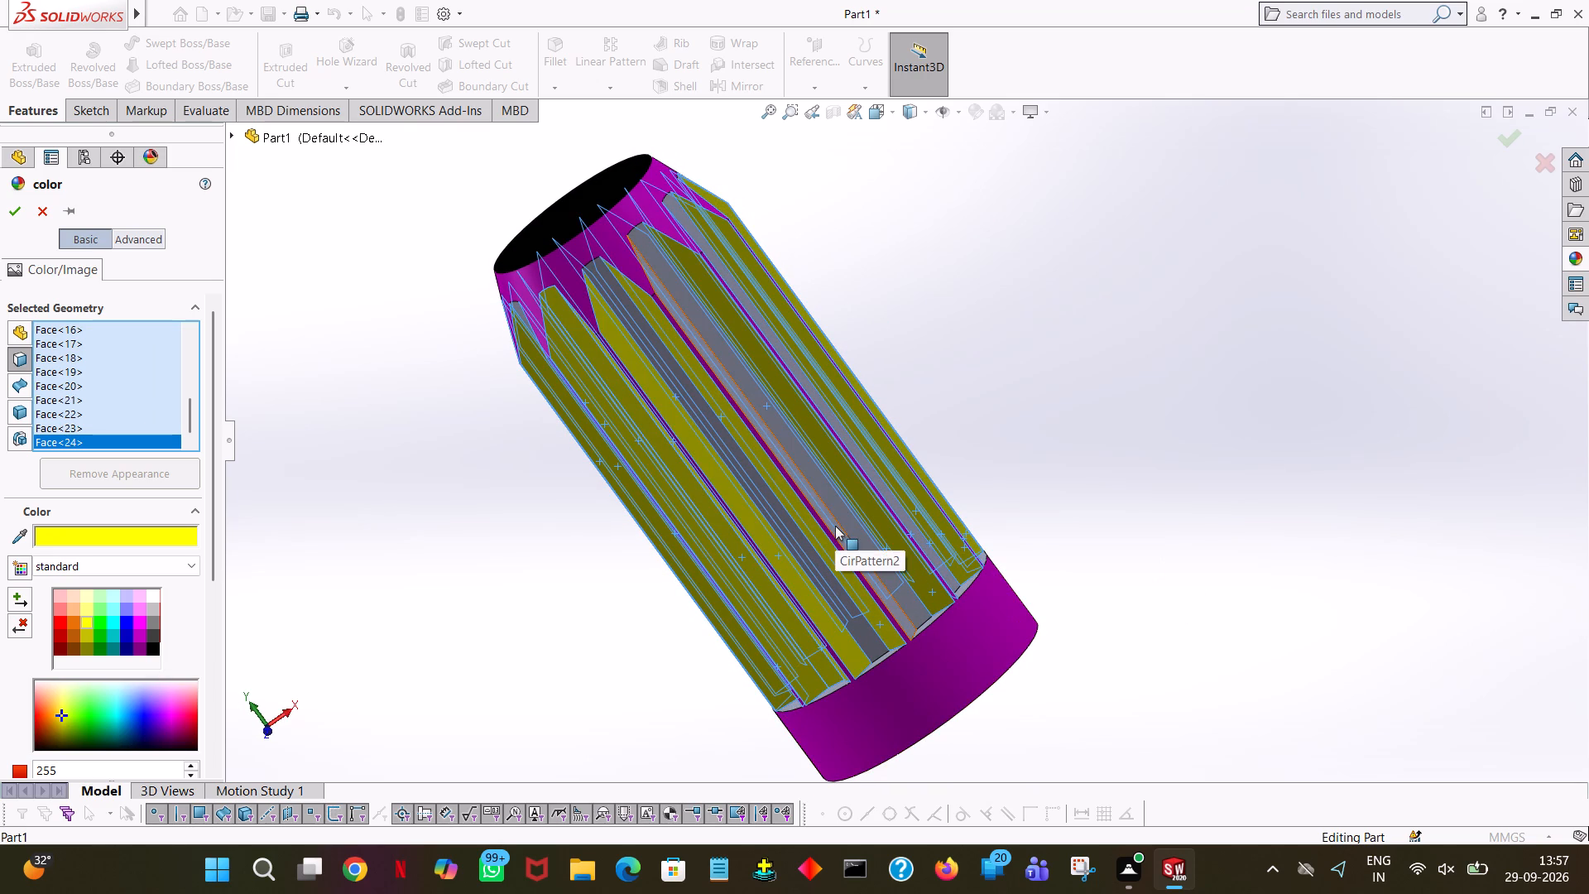
{"action": "left_click", "coordinate": [835, 526]}
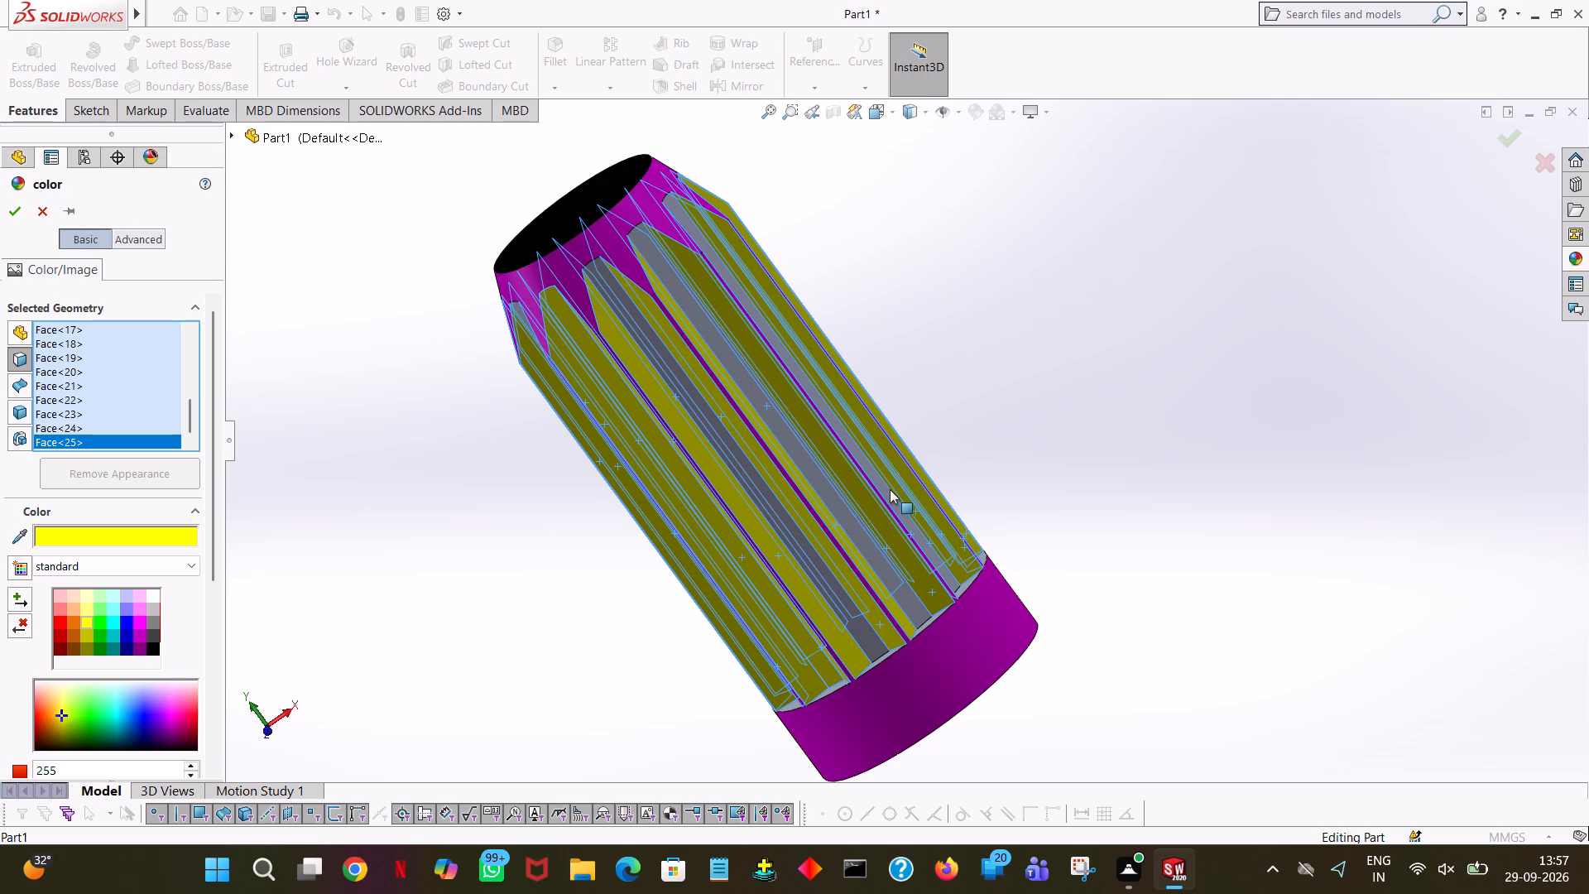
{"action": "middle_click_drag", "start_coordinate": [890, 489], "coordinate": [940, 423]}
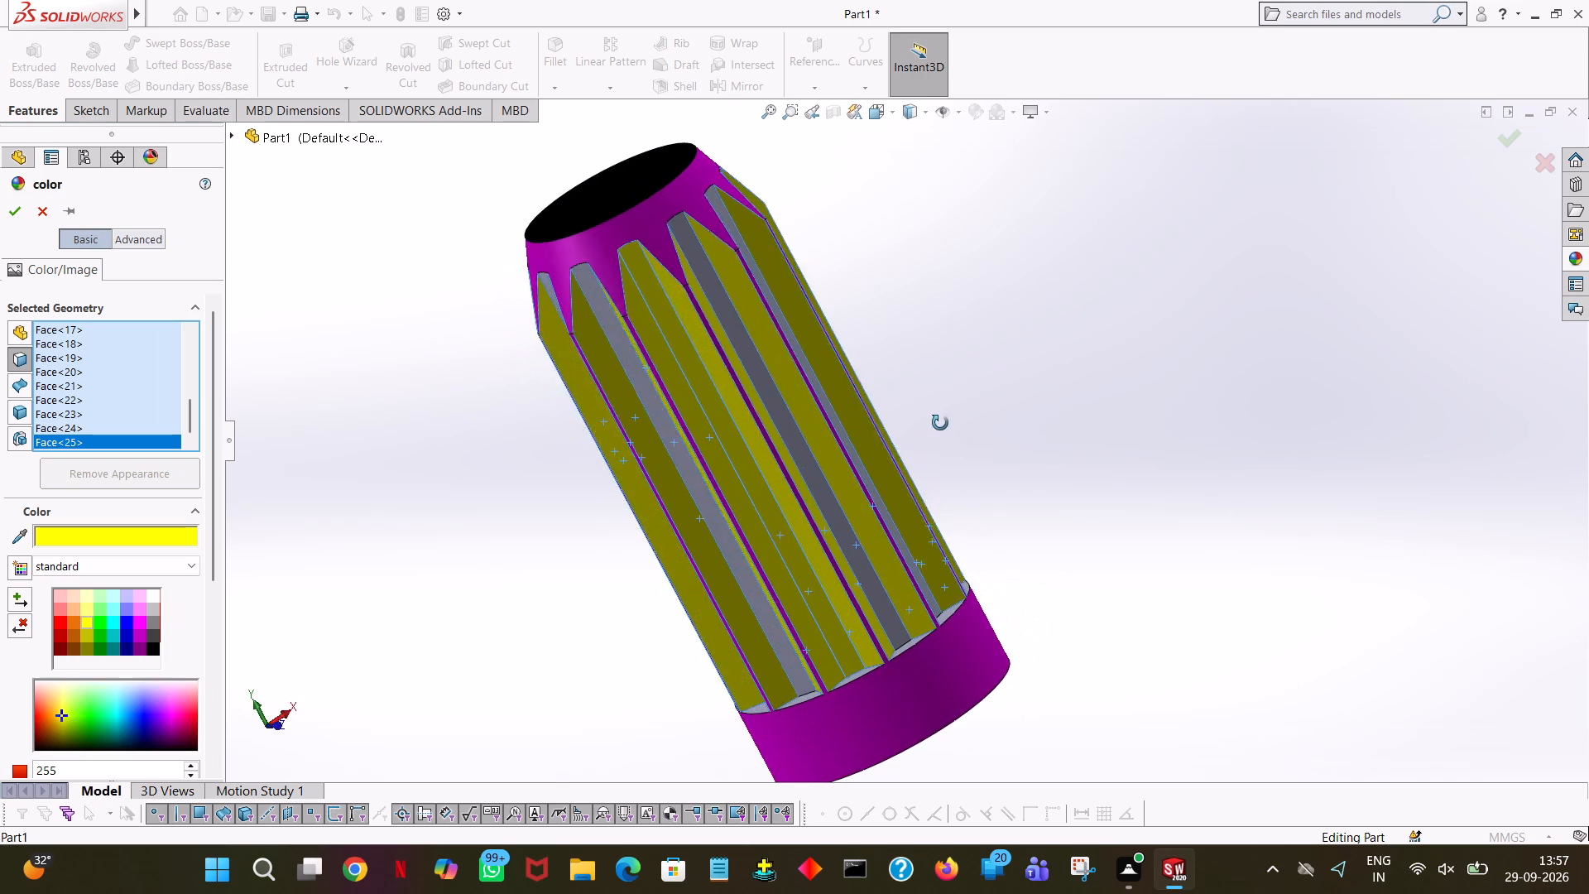
{"action": "middle_click_drag", "start_coordinate": [940, 423], "coordinate": [961, 366]}
{"action": "left_click", "coordinate": [769, 445]}
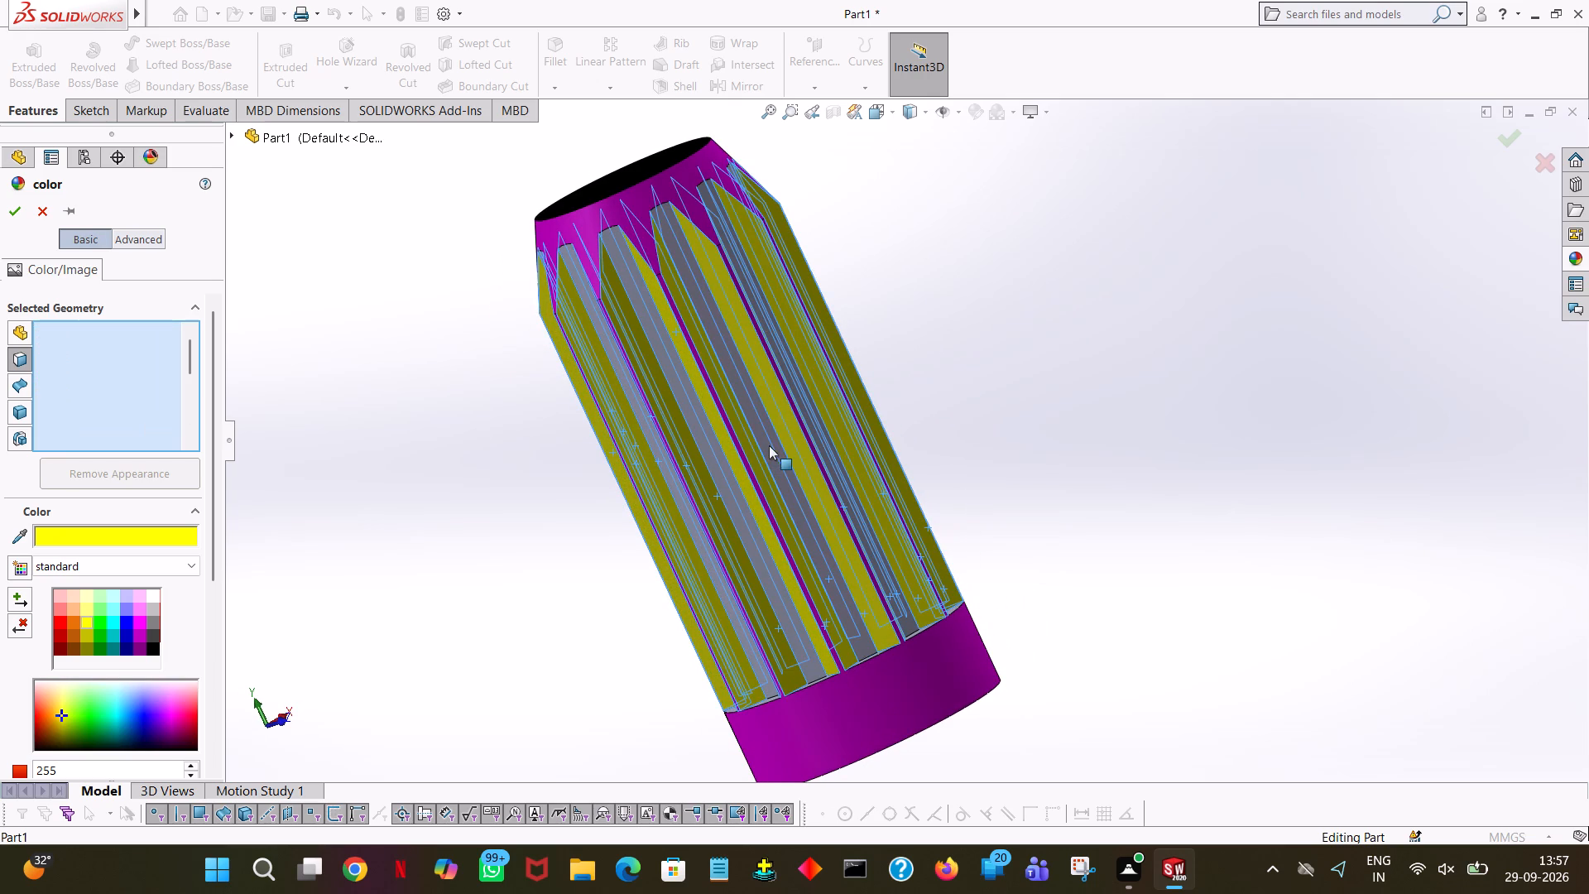
Check the grooves all around the shaft and apply the yellow colour appearance to the selected side faces.
{"action": "middle_click_drag", "start_coordinate": [996, 472], "coordinate": [996, 425]}
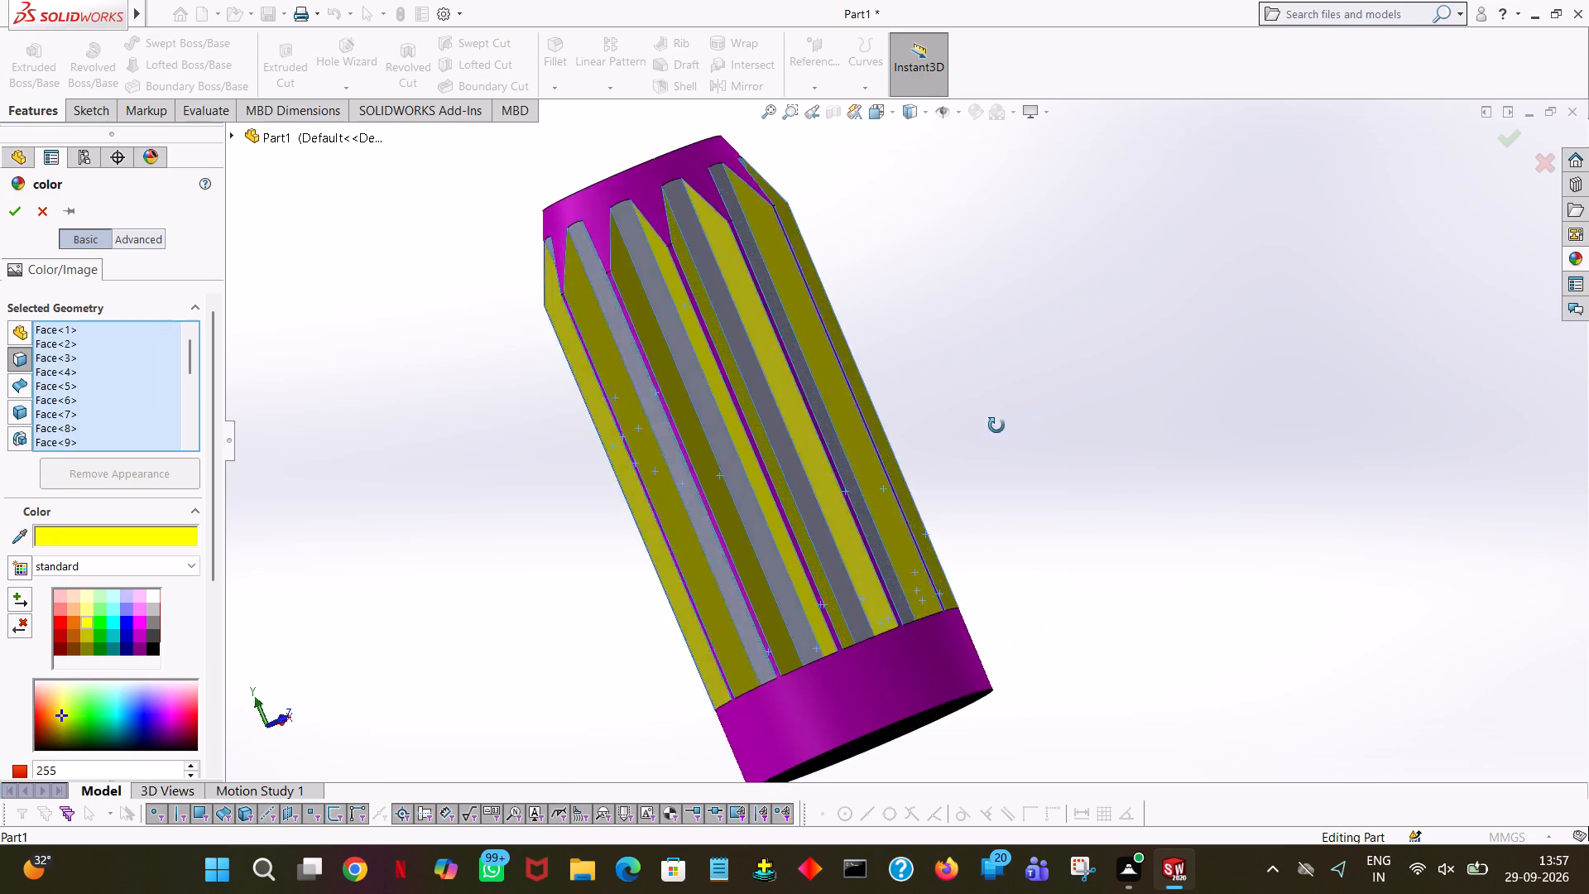
{"action": "middle_click_drag", "start_coordinate": [996, 425], "coordinate": [620, 438]}
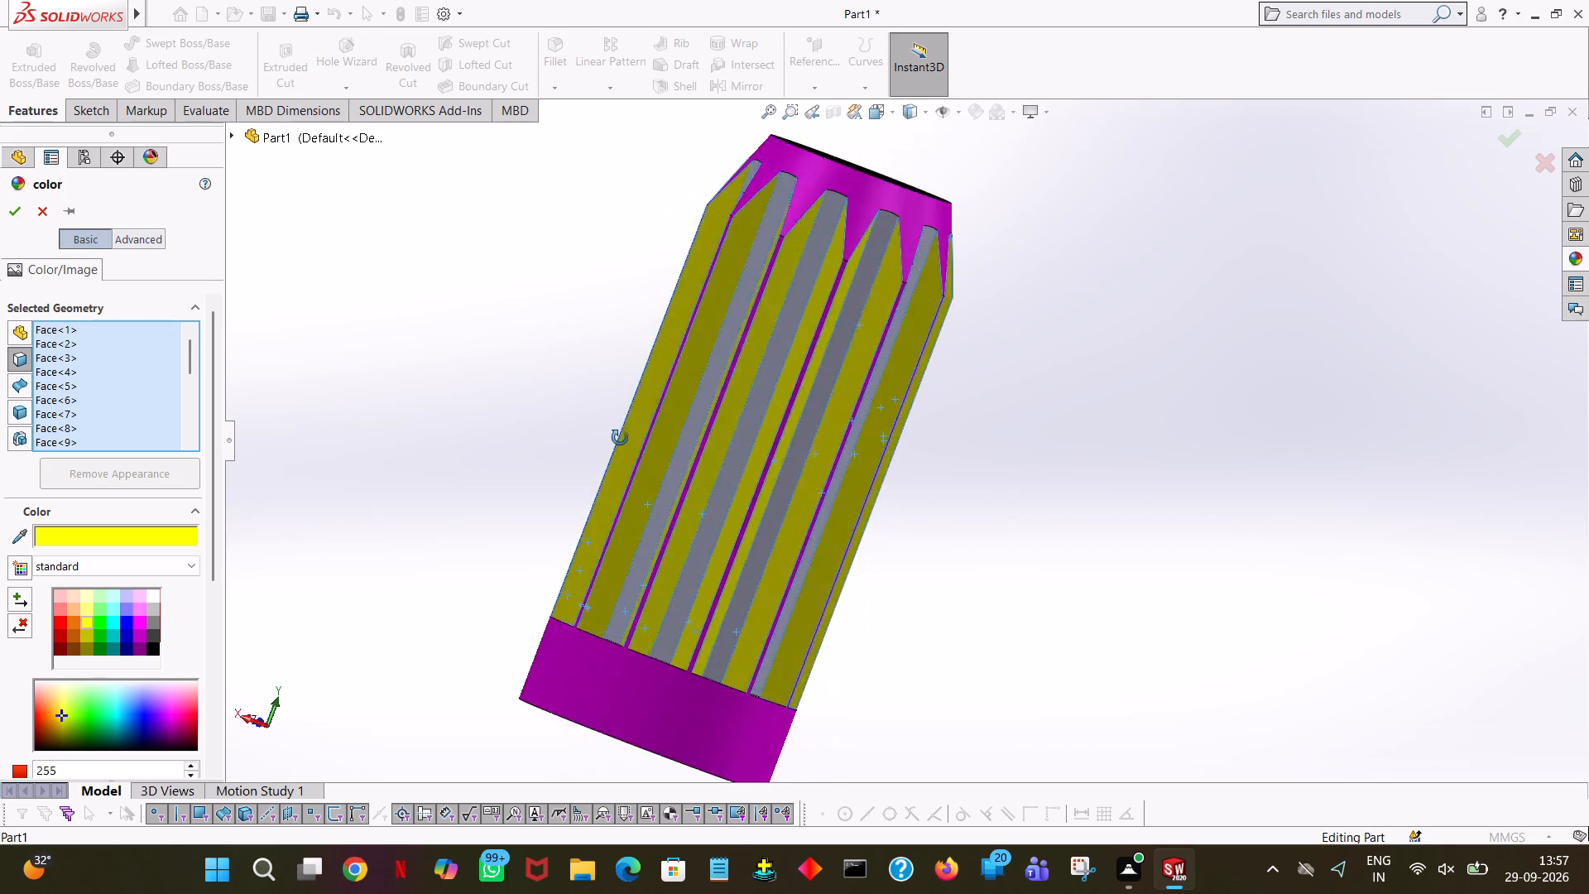
{"action": "middle_click_drag", "start_coordinate": [620, 438], "coordinate": [182, 450]}
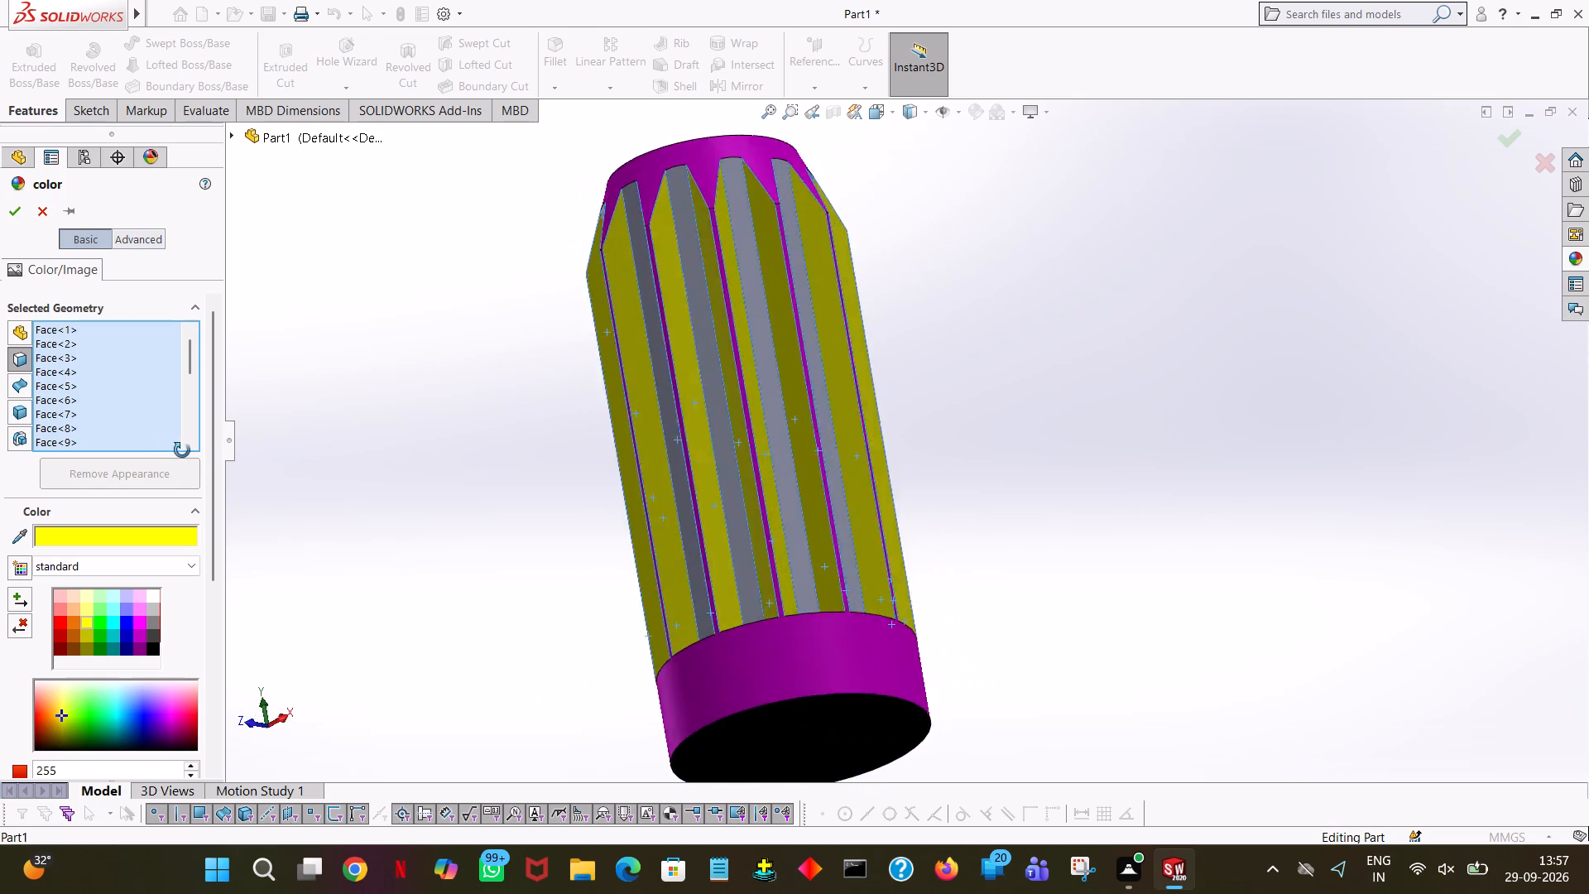
{"action": "middle_click_drag", "start_coordinate": [182, 450], "coordinate": [0, 427]}
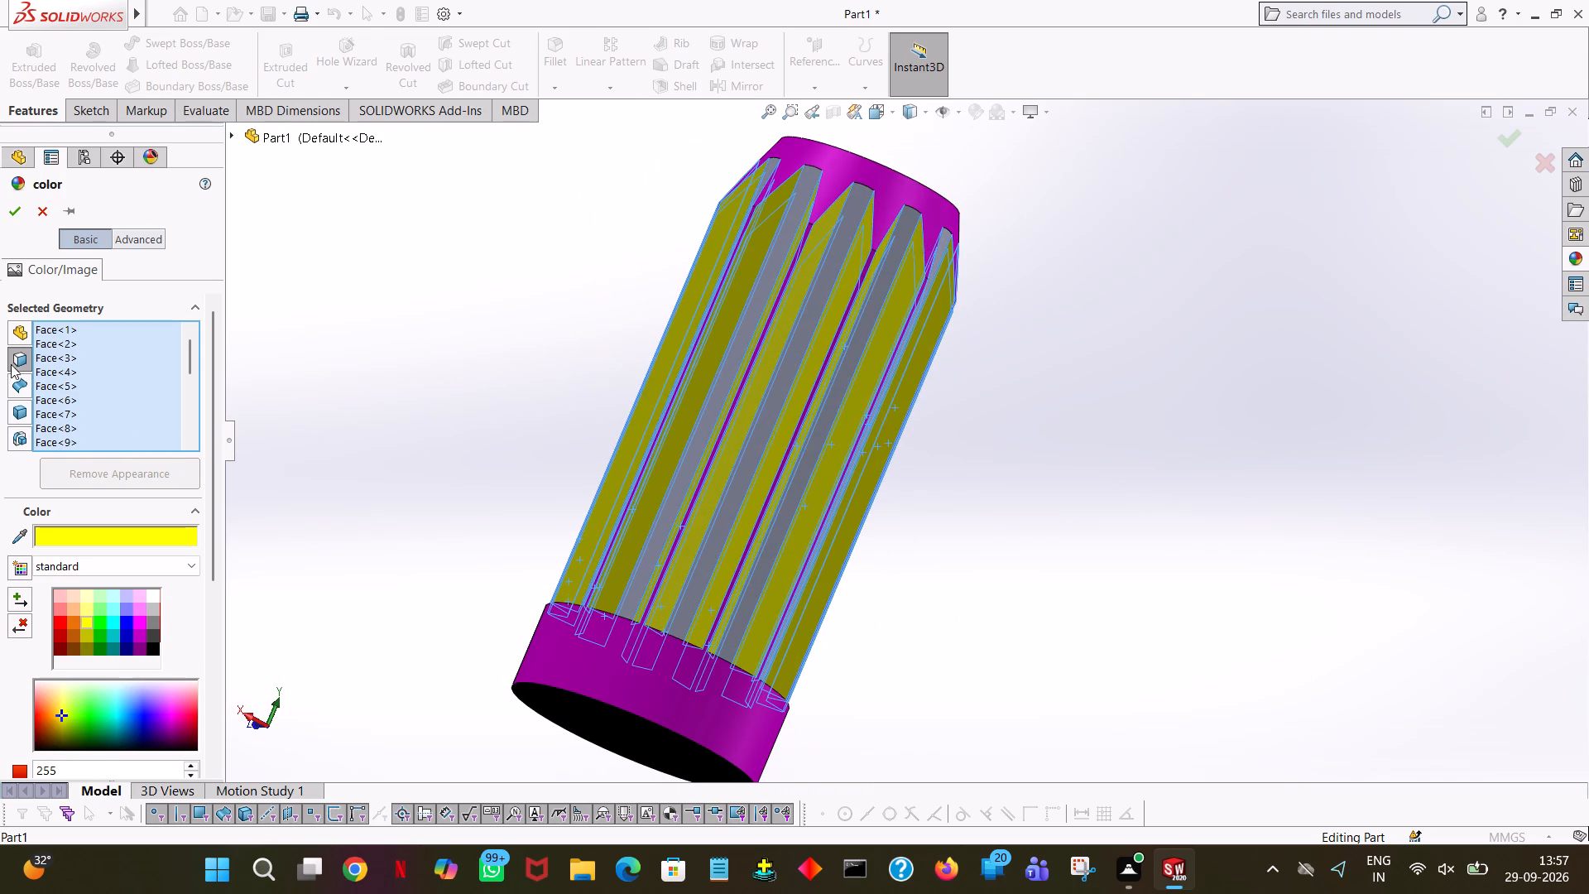
{"action": "left_click", "coordinate": [21, 209]}
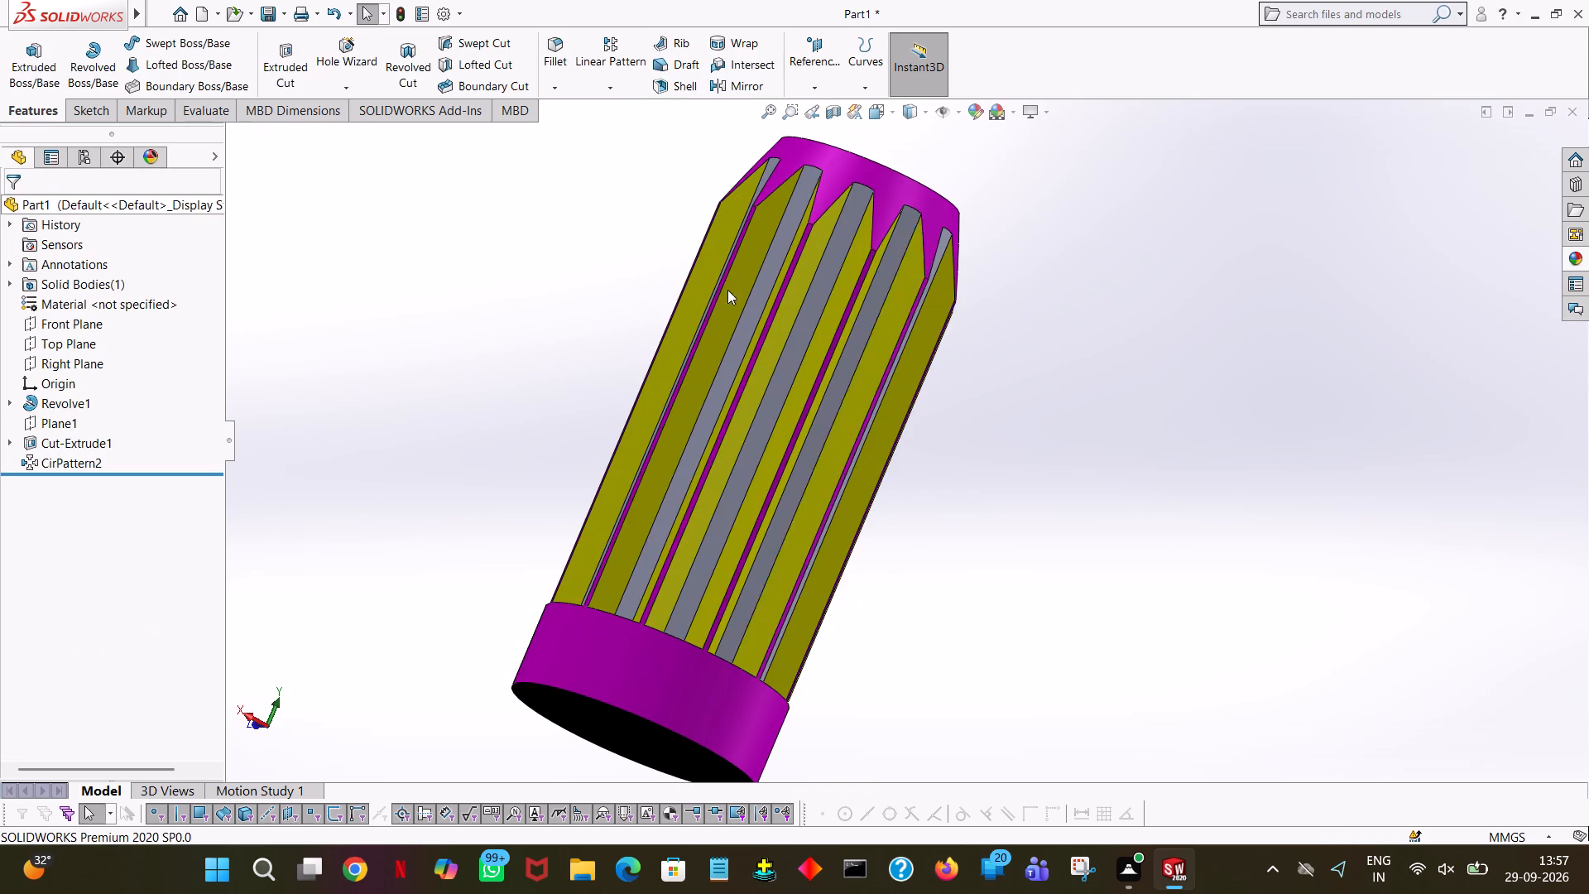
Start a face-level colour appearance on a long groove floor, set it to grey, and add the neighbouring groove floor.
{"action": "left_click_drag", "start_coordinate": [1522, 436], "coordinate": [1513, 441]}
{"action": "middle_click_drag", "start_coordinate": [1335, 454], "coordinate": [1370, 448]}
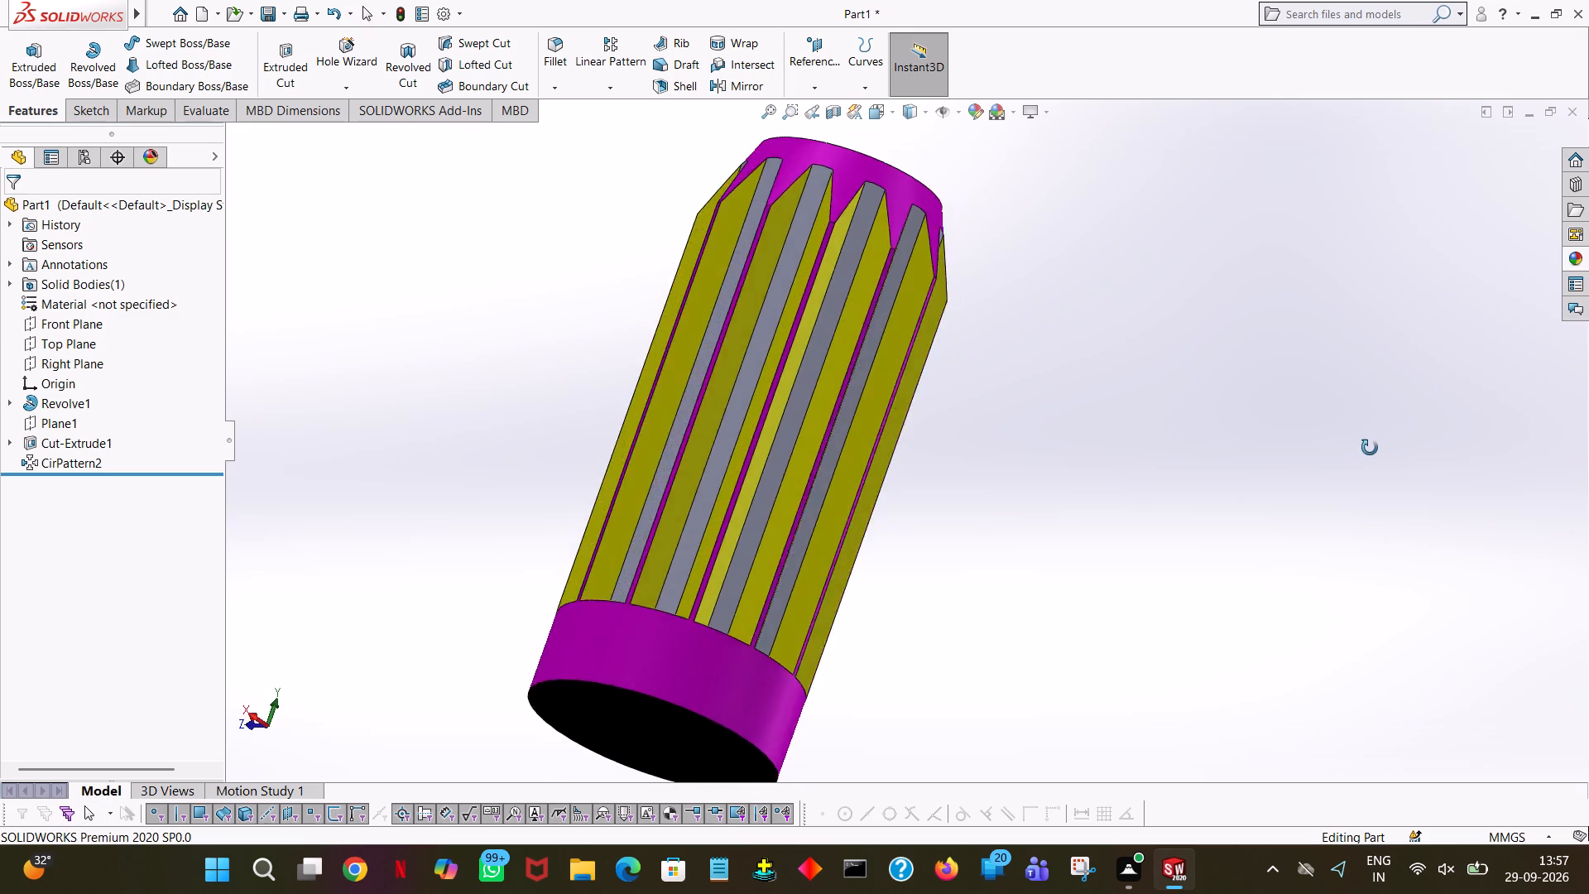
{"action": "middle_click_drag", "start_coordinate": [1370, 448], "coordinate": [1573, 425]}
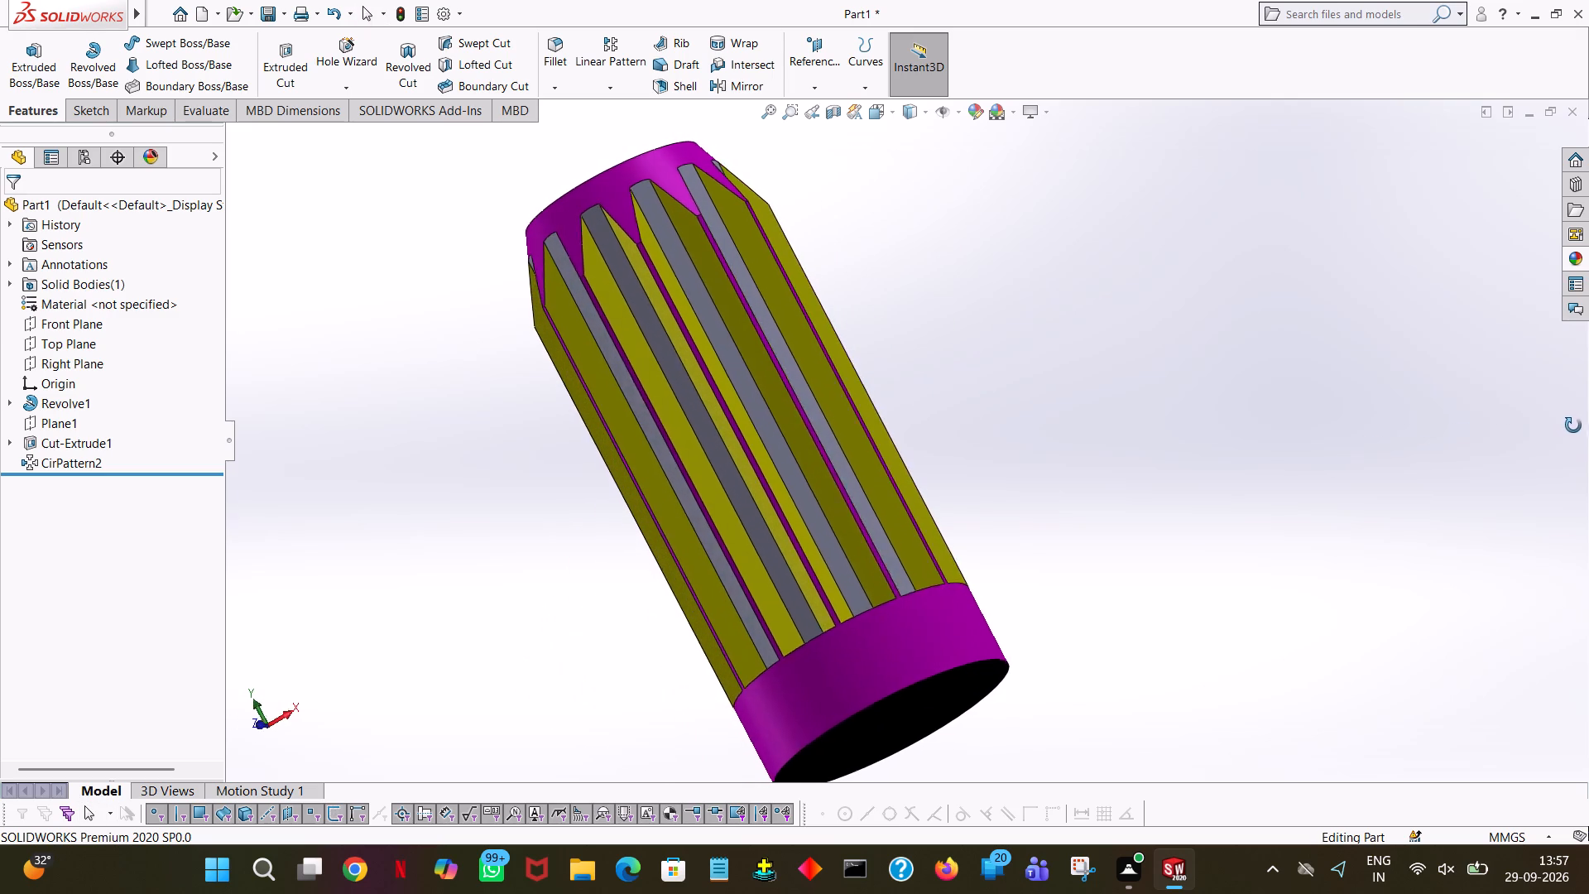
{"action": "middle_click_drag", "start_coordinate": [1573, 425], "coordinate": [1587, 374]}
{"action": "middle_click_drag", "start_coordinate": [1052, 529], "coordinate": [1071, 519]}
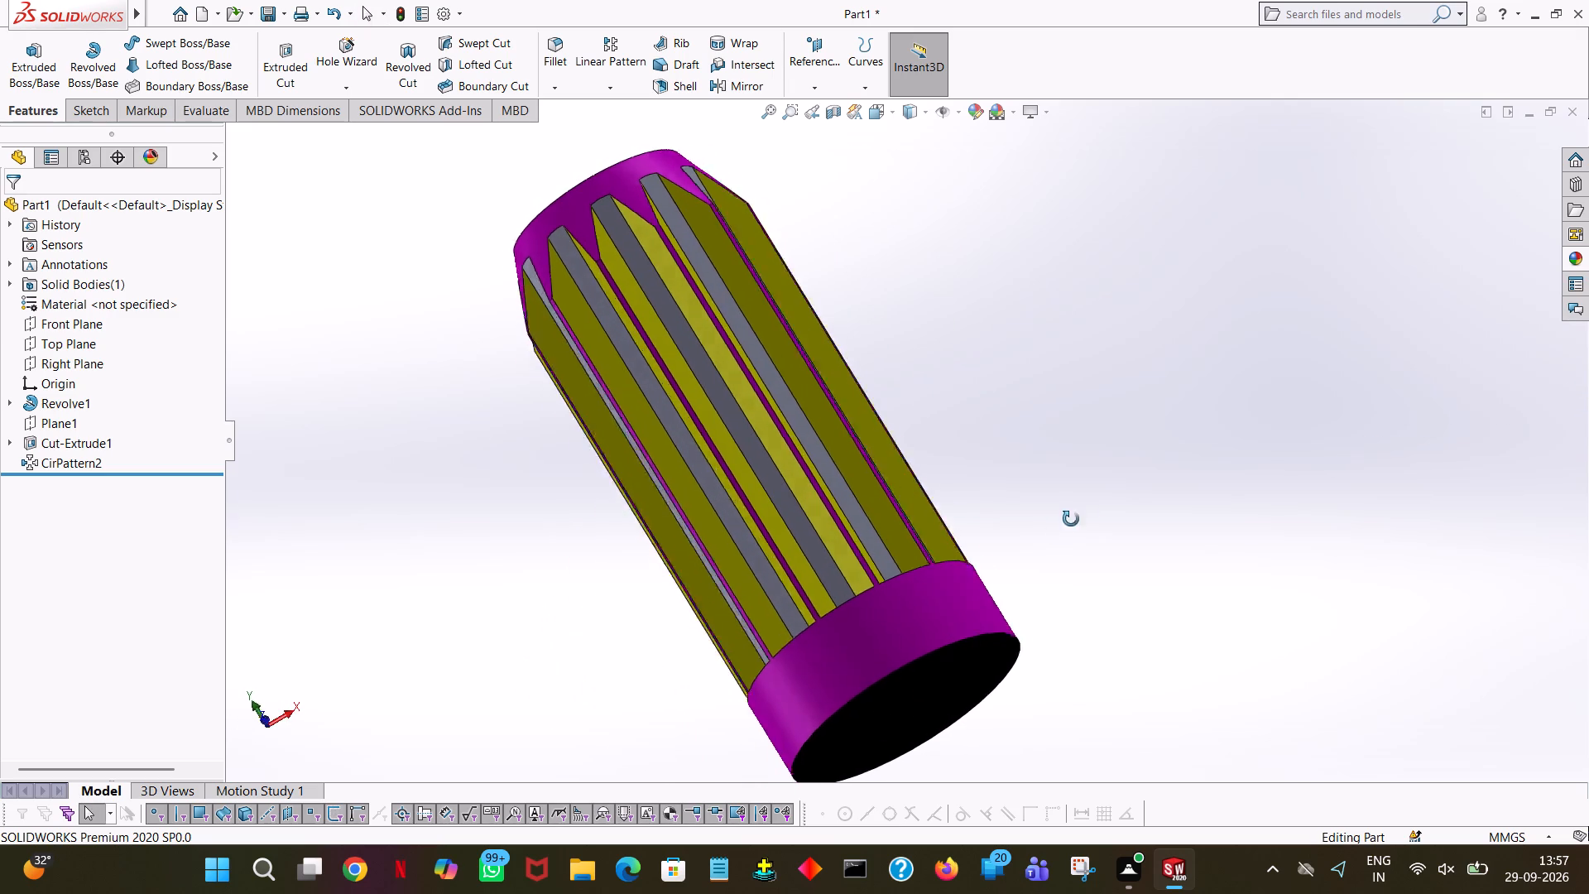
{"action": "middle_click_drag", "start_coordinate": [1071, 519], "coordinate": [1217, 421]}
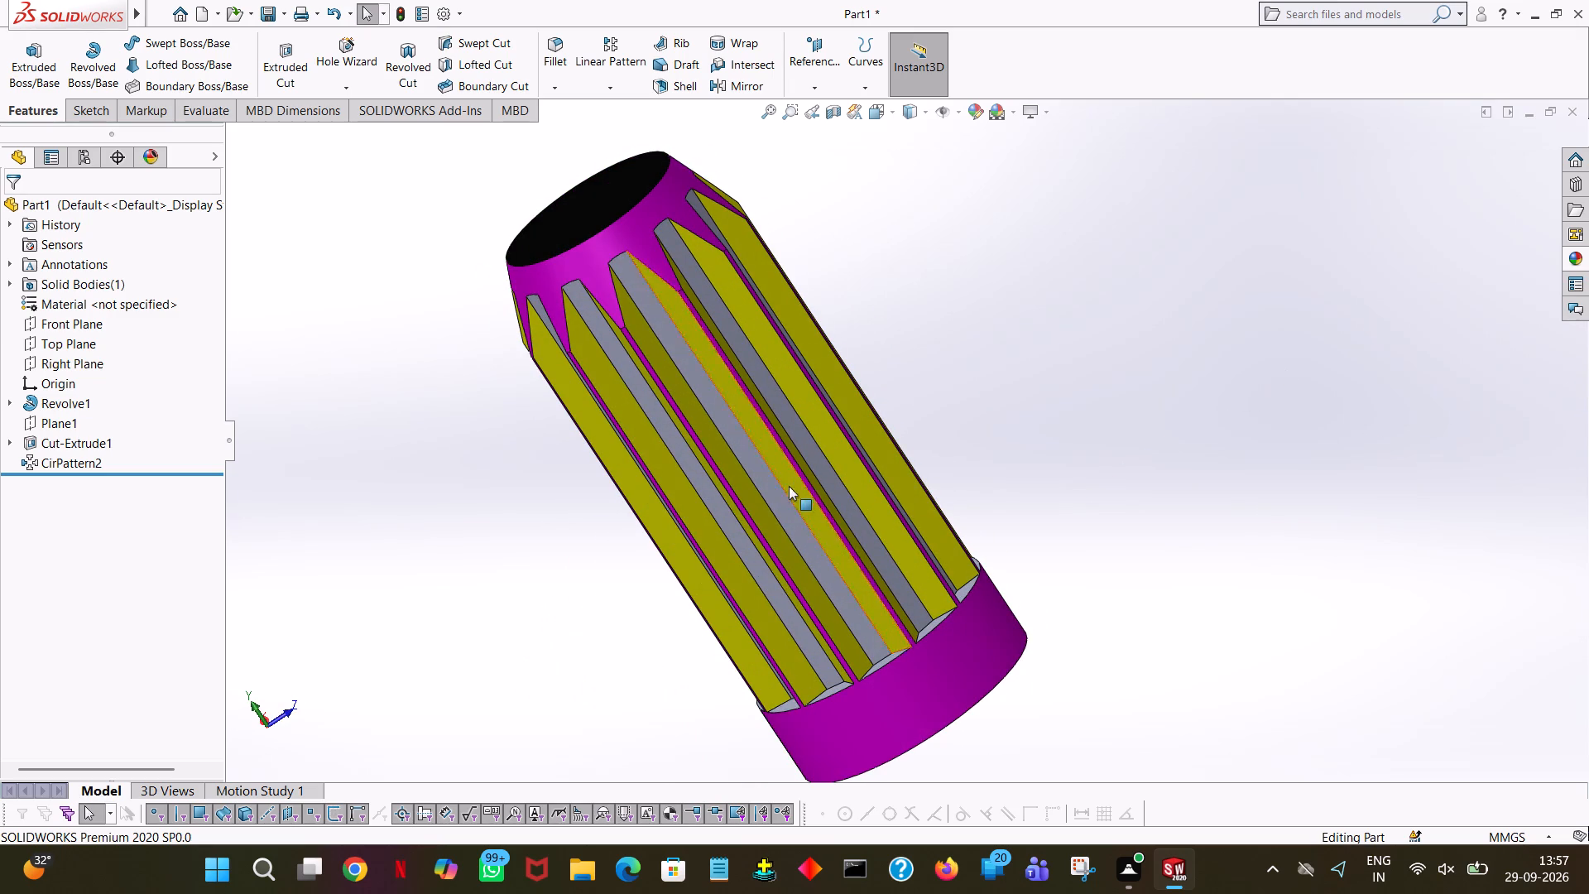
{"action": "left_click", "coordinate": [762, 491]}
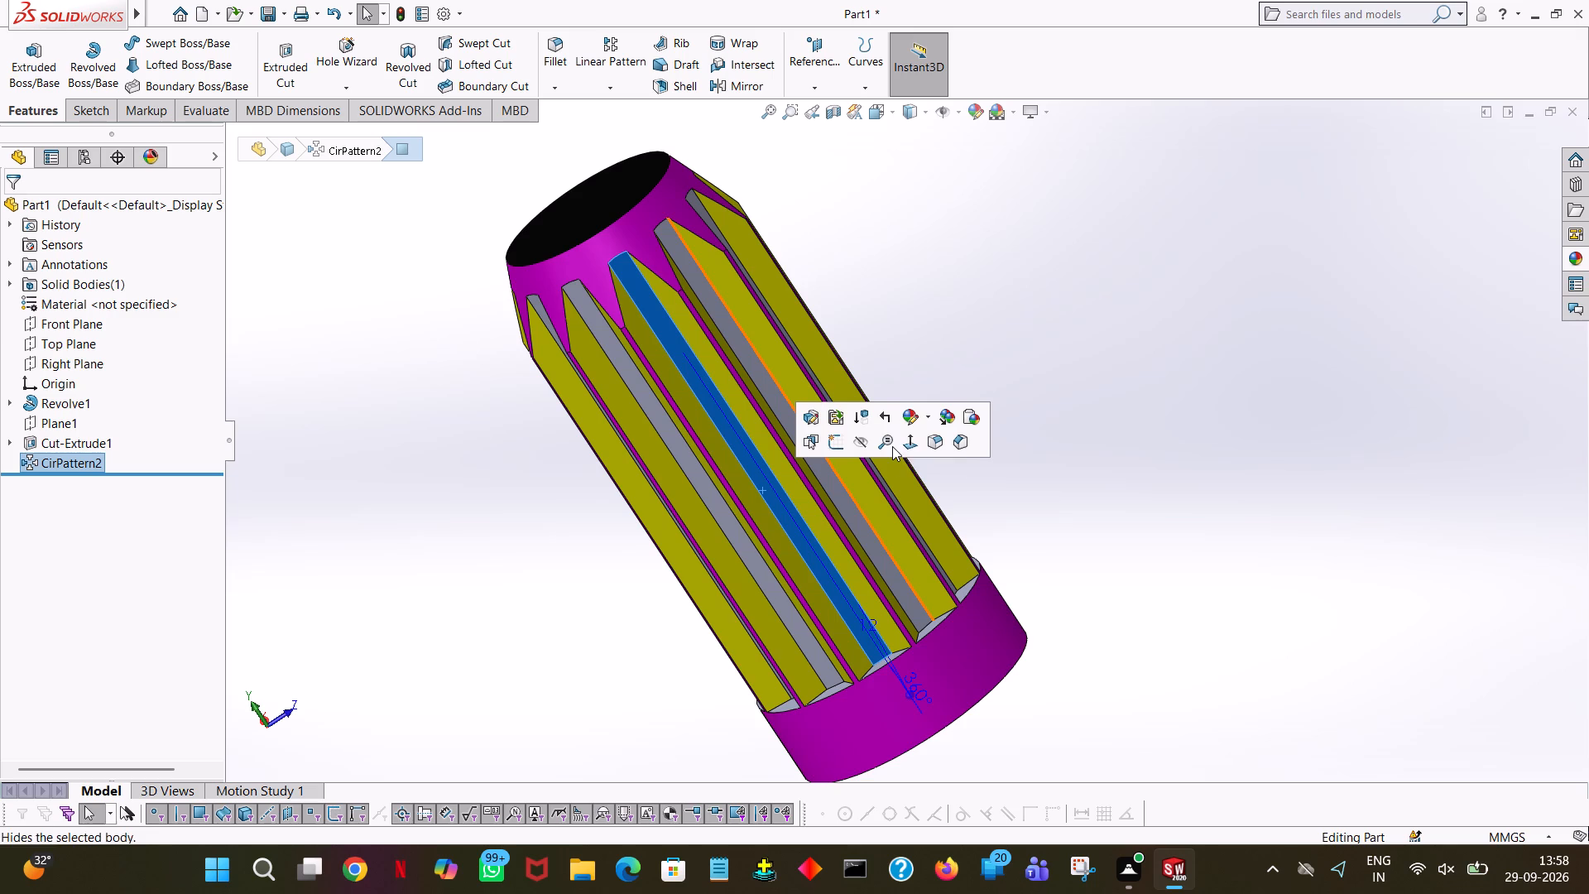
{"action": "left_click", "coordinate": [915, 411]}
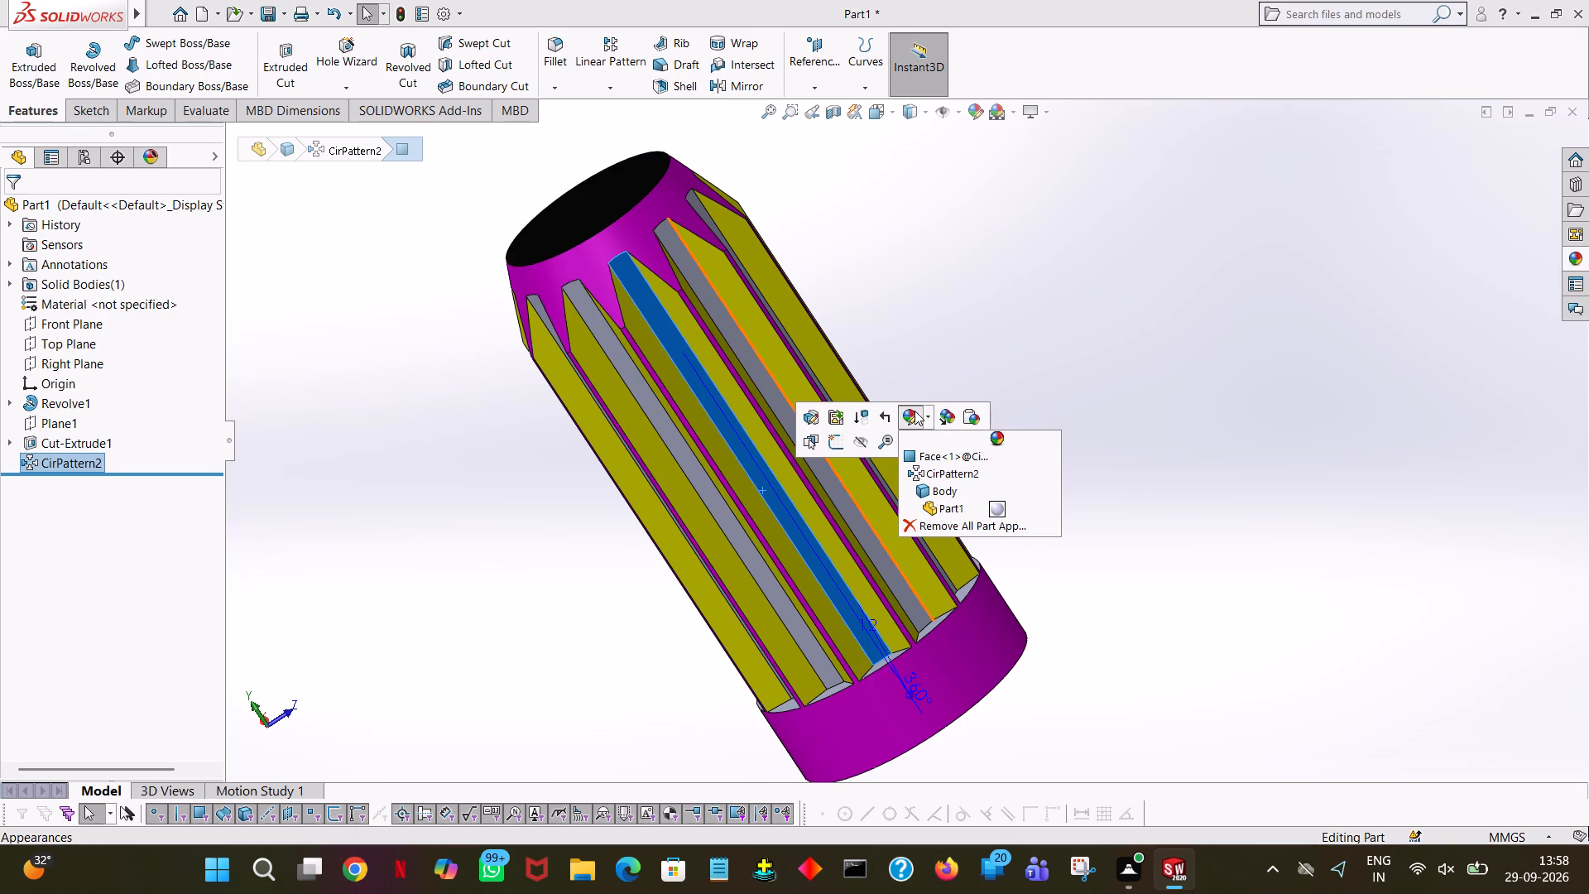
{"action": "left_click", "coordinate": [958, 456]}
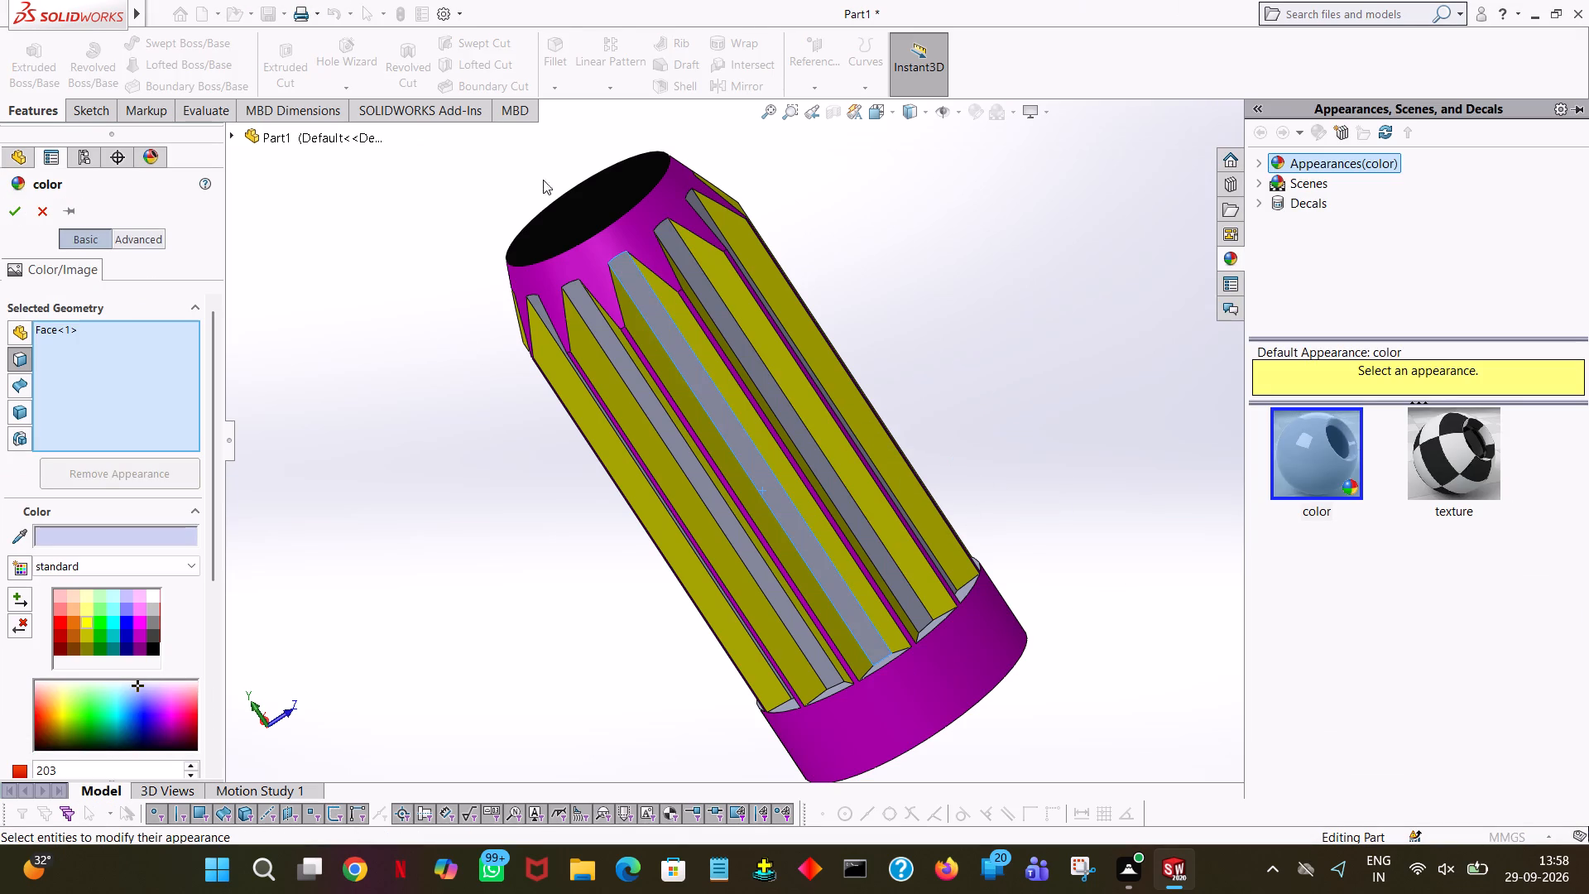
{"action": "left_click", "coordinate": [154, 619]}
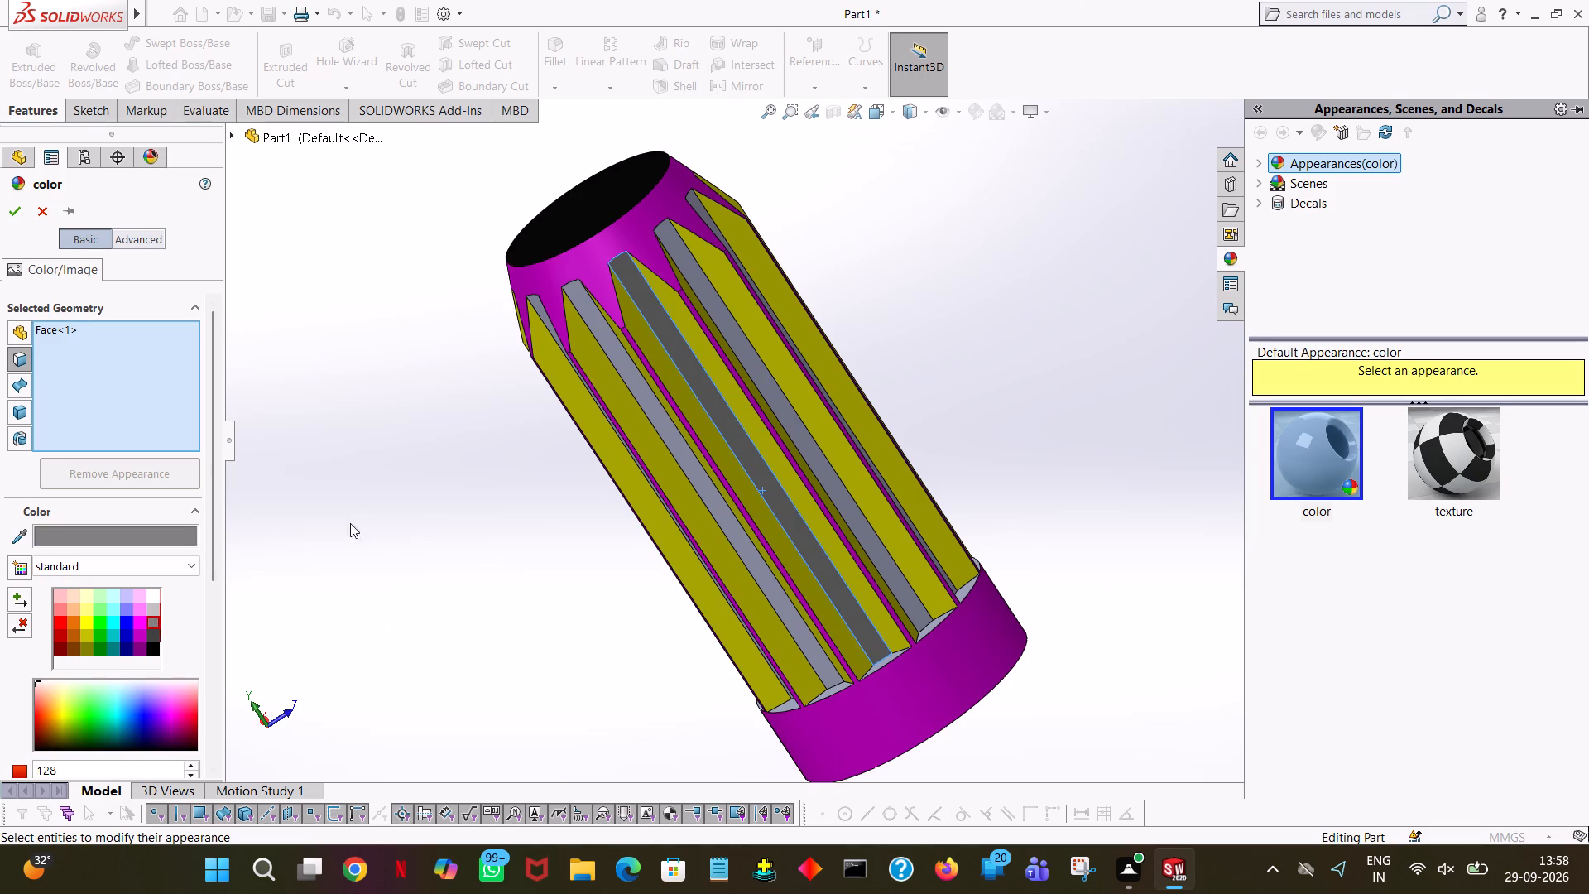
{"action": "left_click", "coordinate": [741, 356]}
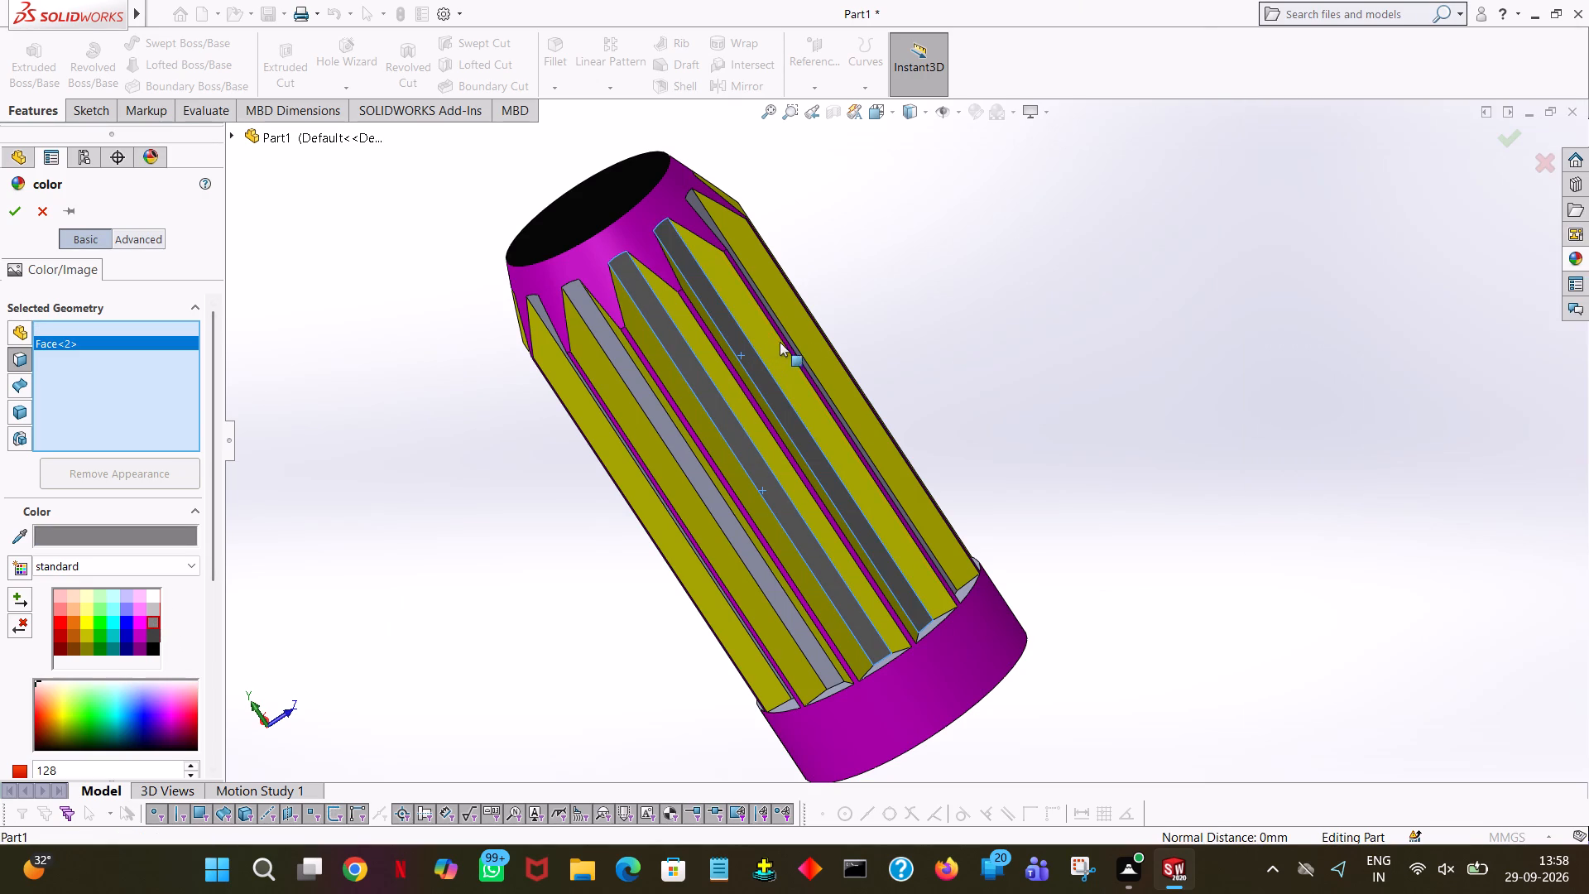
Continue around the shaft, adding five more long groove floor faces to the grey colour appearance.
{"action": "middle_click_drag", "start_coordinate": [825, 352], "coordinate": [788, 514]}
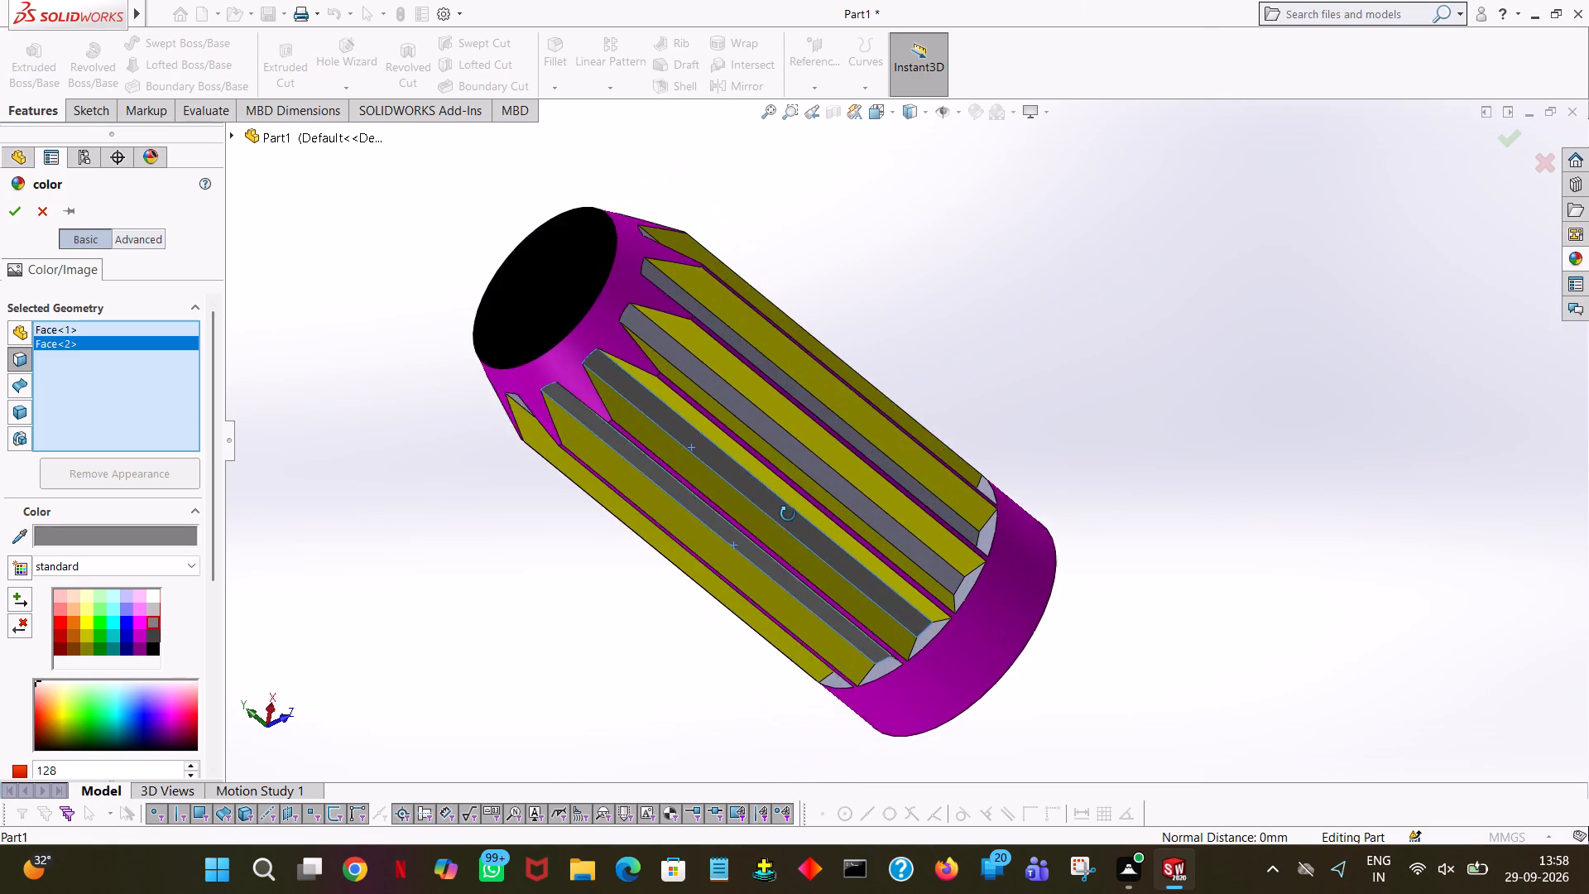
{"action": "middle_click_drag", "start_coordinate": [788, 514], "coordinate": [785, 531]}
{"action": "left_click", "coordinate": [822, 493]}
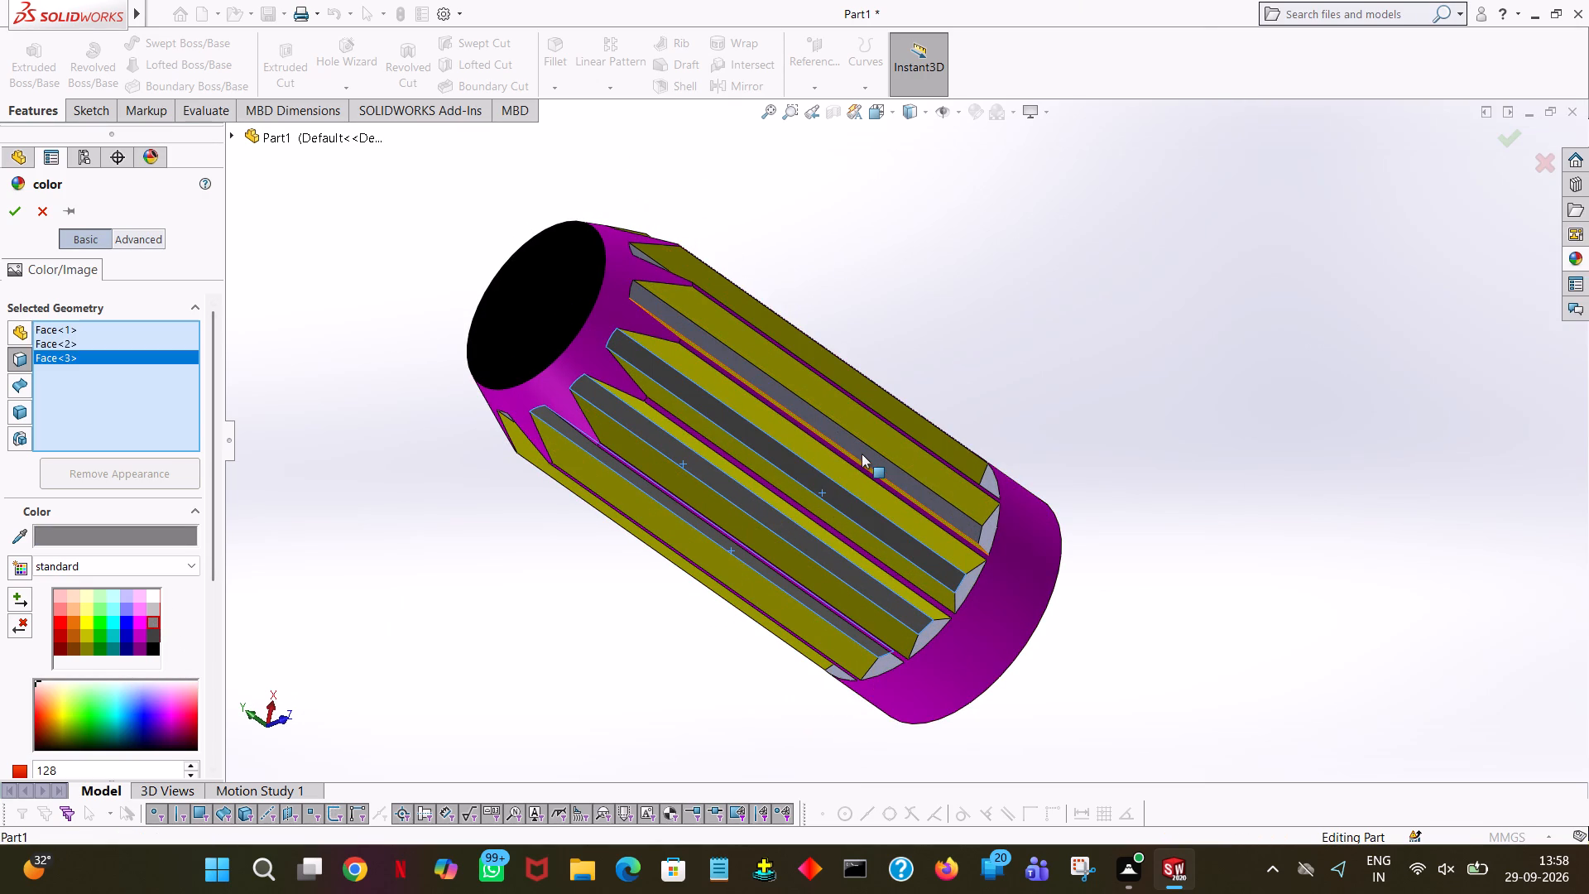
{"action": "left_click", "coordinate": [862, 454]}
{"action": "middle_click_drag", "start_coordinate": [887, 445], "coordinate": [843, 651]}
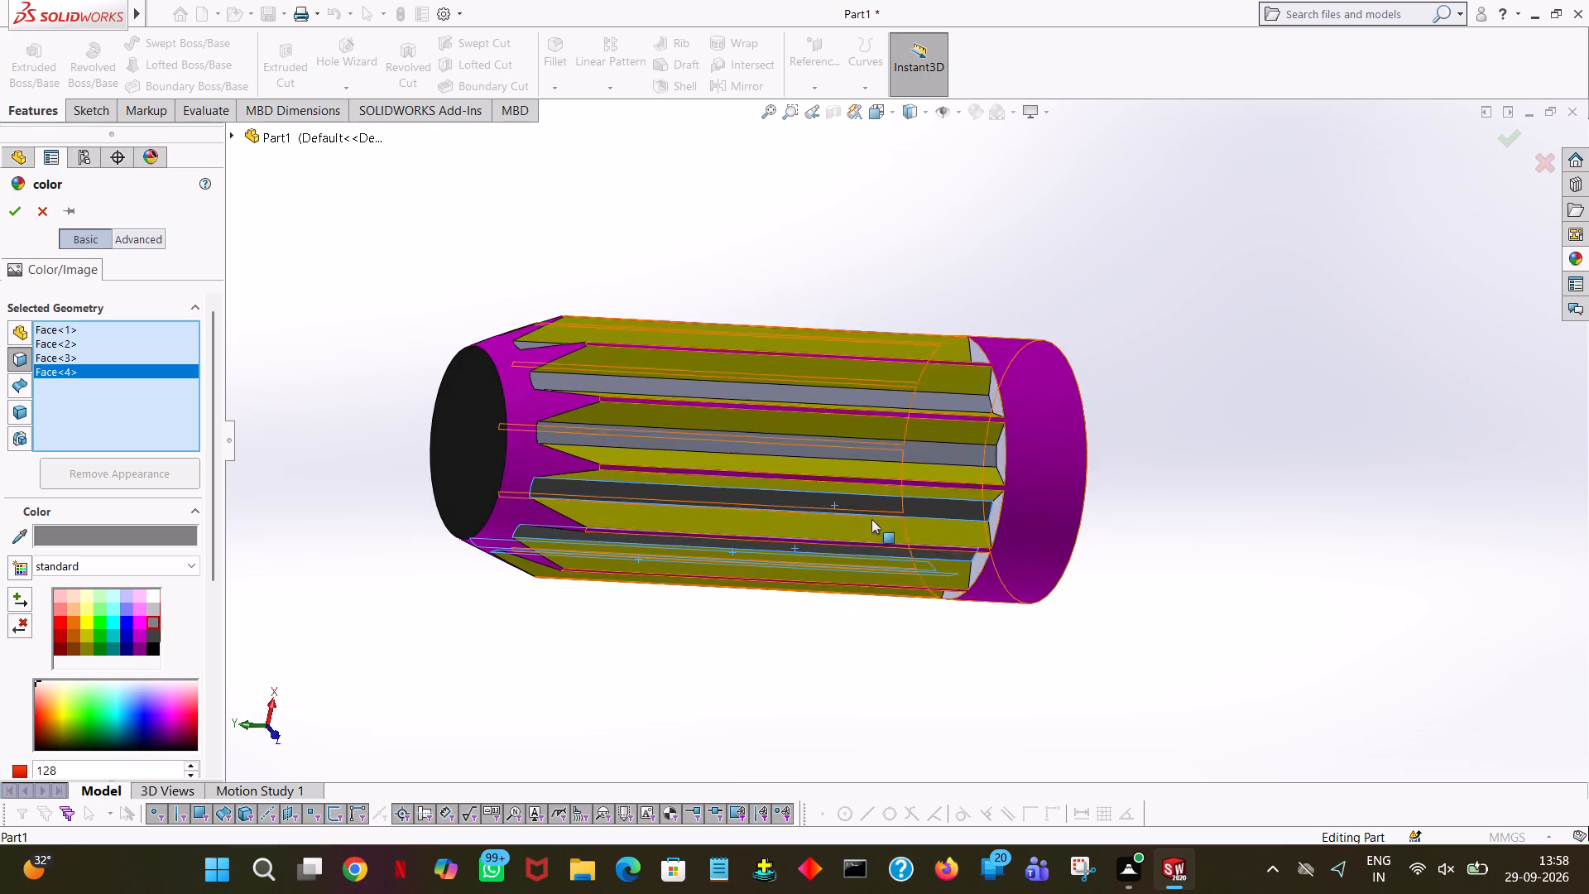
{"action": "left_click", "coordinate": [893, 453]}
{"action": "middle_click_drag", "start_coordinate": [914, 370], "coordinate": [905, 488]}
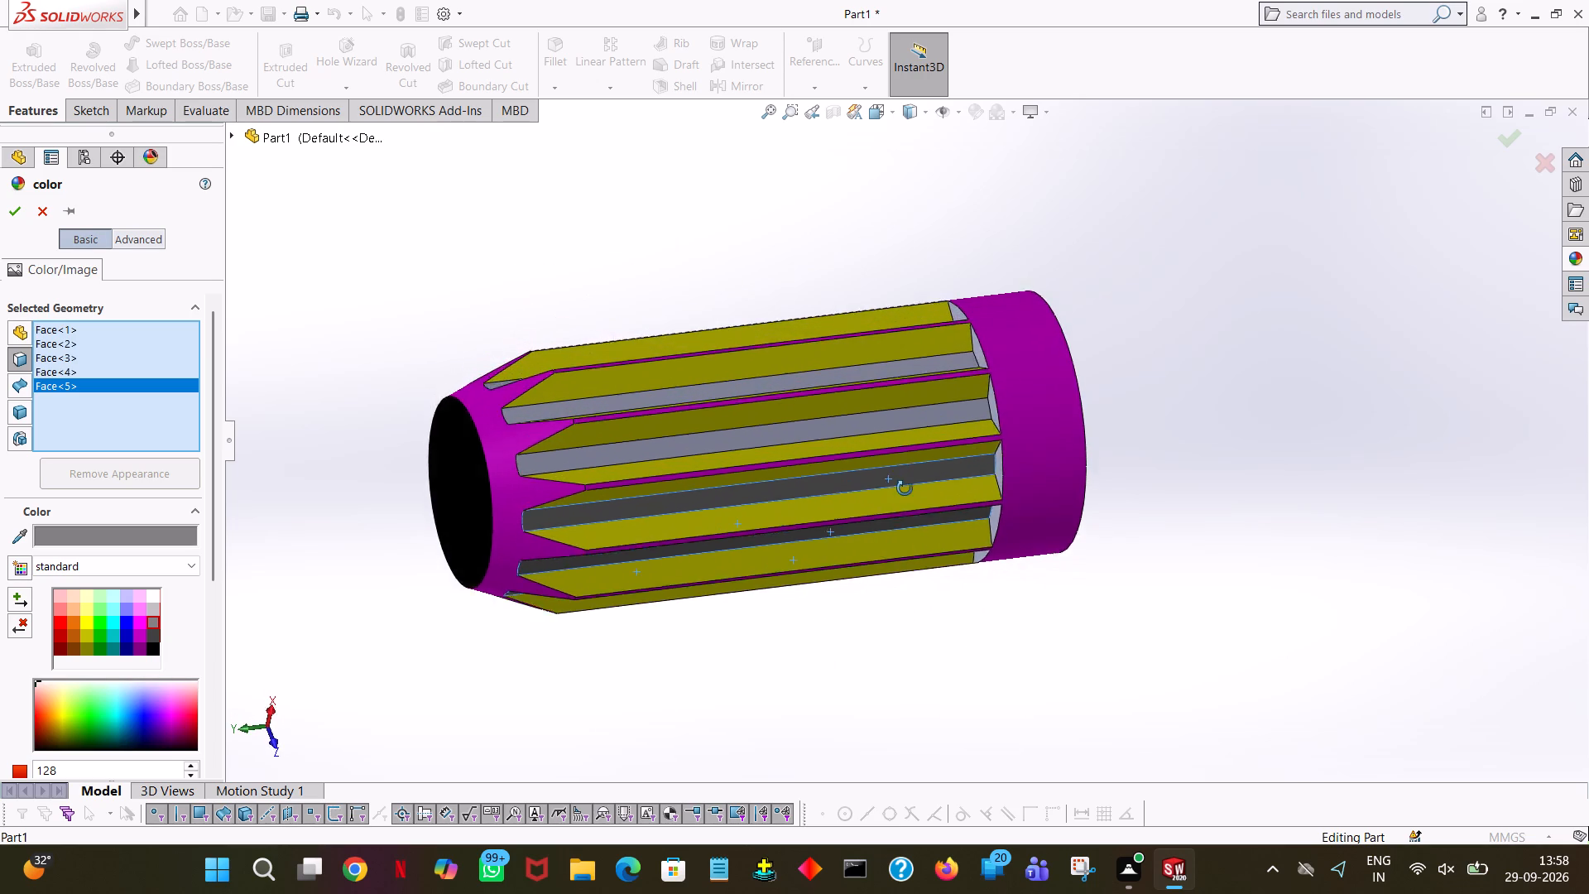
{"action": "middle_click_drag", "start_coordinate": [905, 488], "coordinate": [899, 531]}
{"action": "left_click", "coordinate": [890, 433]}
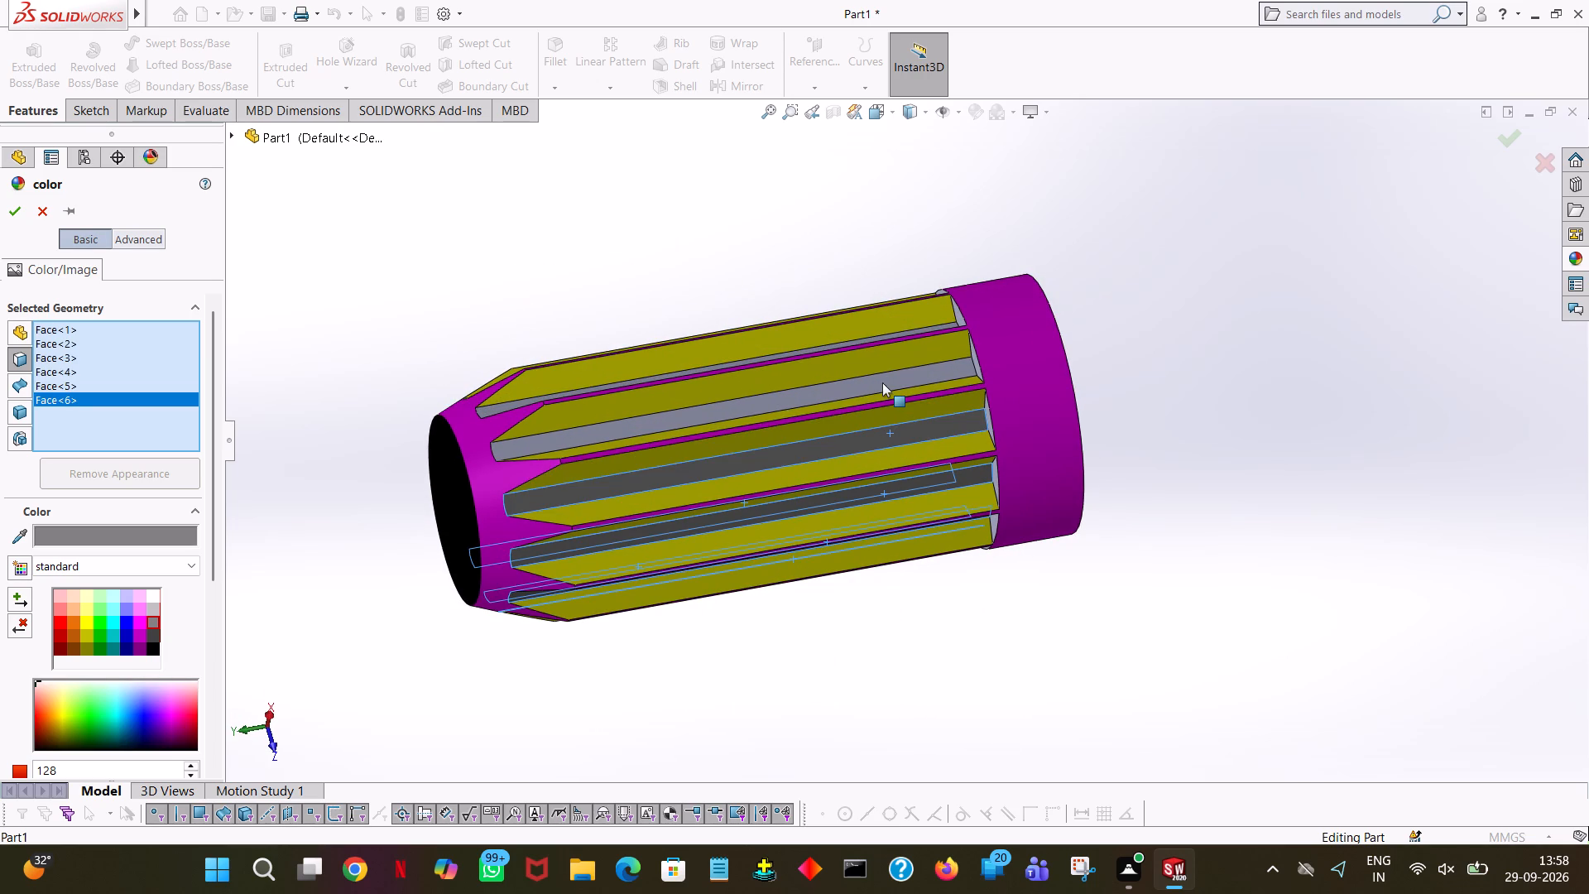
{"action": "left_click", "coordinate": [880, 384]}
Add the remaining five long groove floor faces to the selection and apply the grey colour appearance.
{"action": "middle_click_drag", "start_coordinate": [880, 384], "coordinate": [872, 645]}
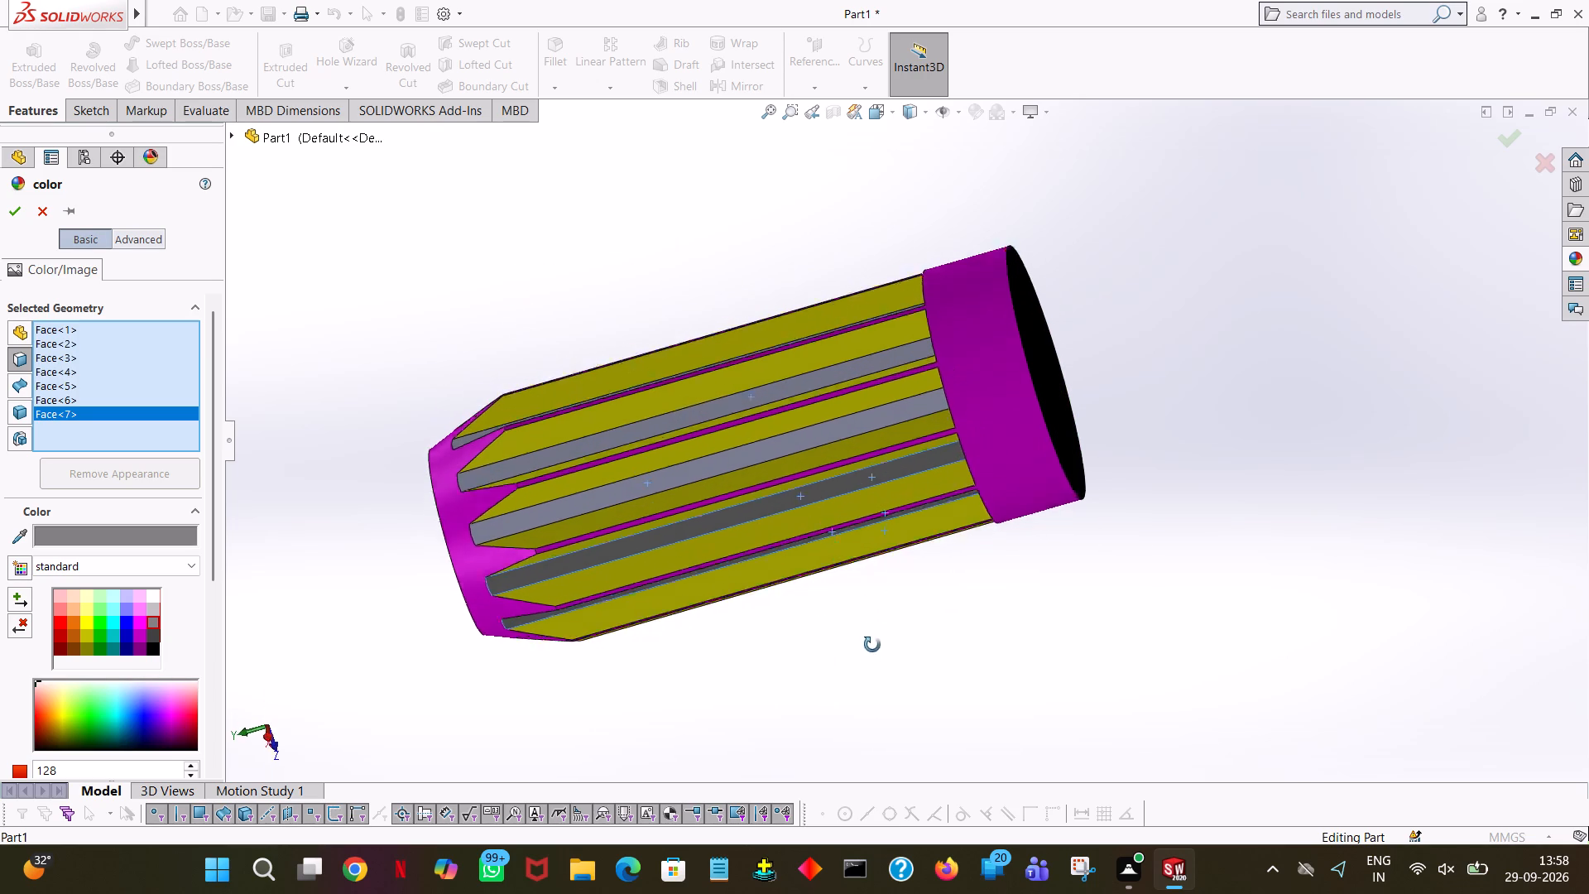
{"action": "middle_click_drag", "start_coordinate": [872, 645], "coordinate": [871, 659]}
{"action": "left_click", "coordinate": [836, 445]}
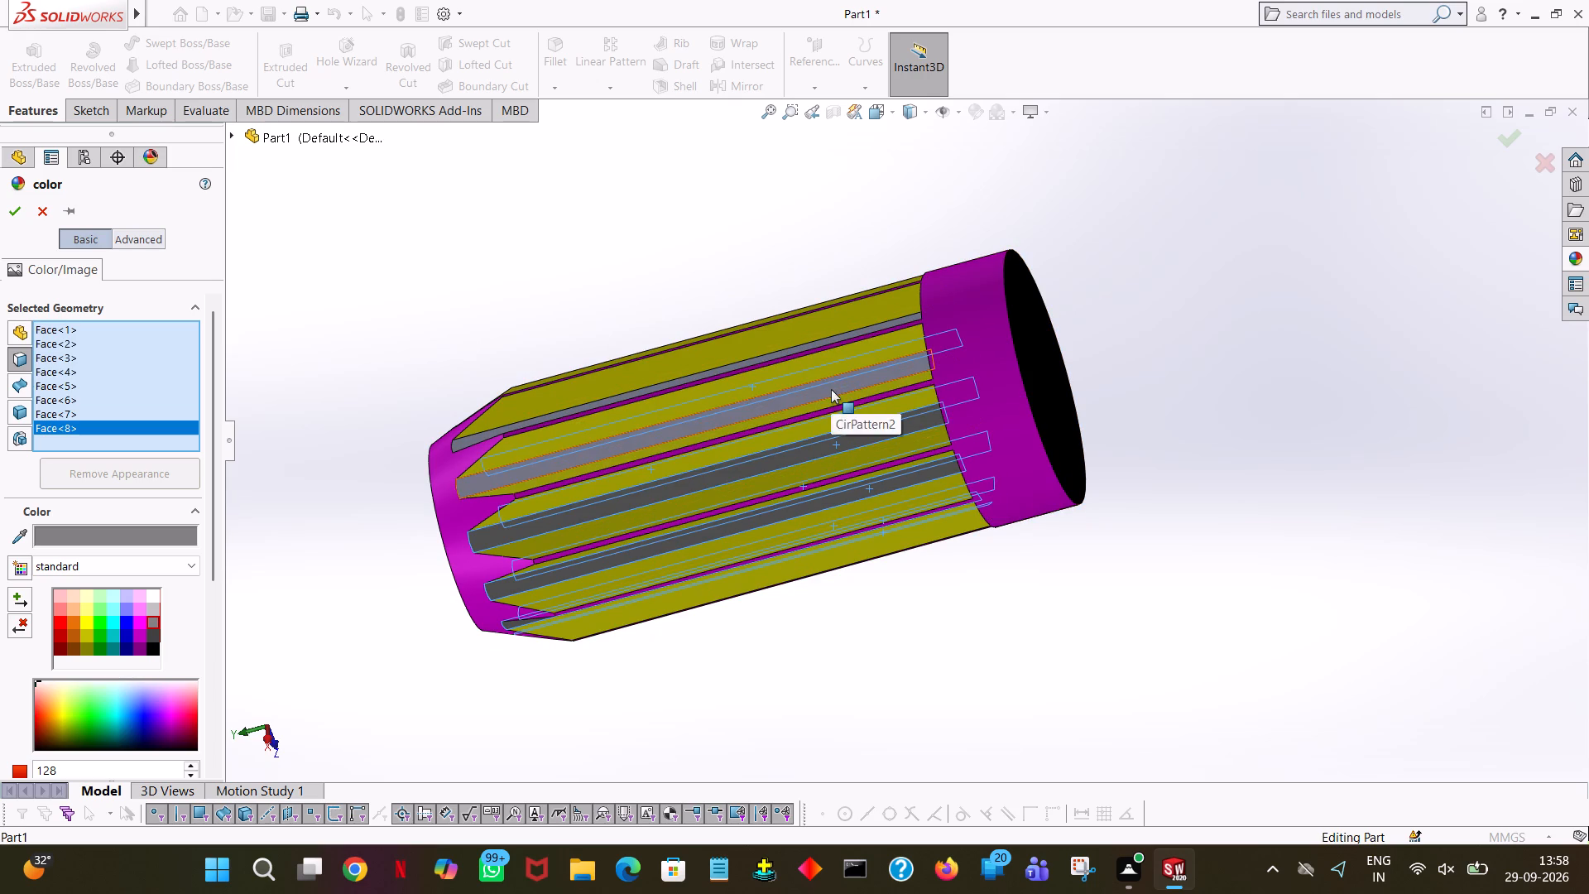
{"action": "left_click", "coordinate": [831, 389]}
{"action": "middle_click_drag", "start_coordinate": [831, 395], "coordinate": [820, 596]}
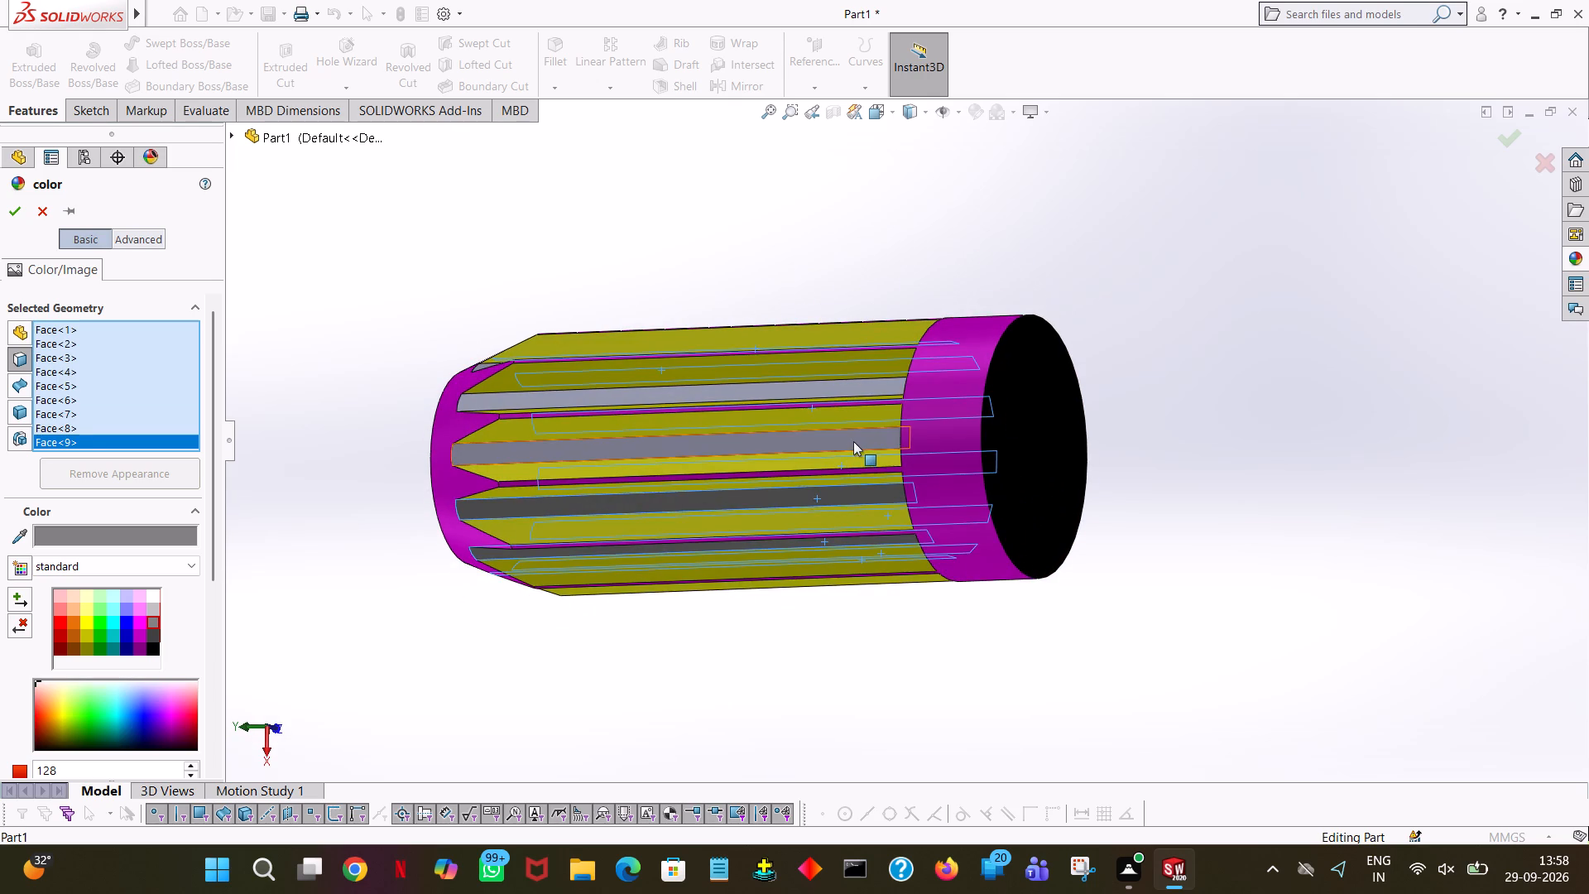
{"action": "left_click", "coordinate": [853, 441]}
{"action": "left_click", "coordinate": [853, 379]}
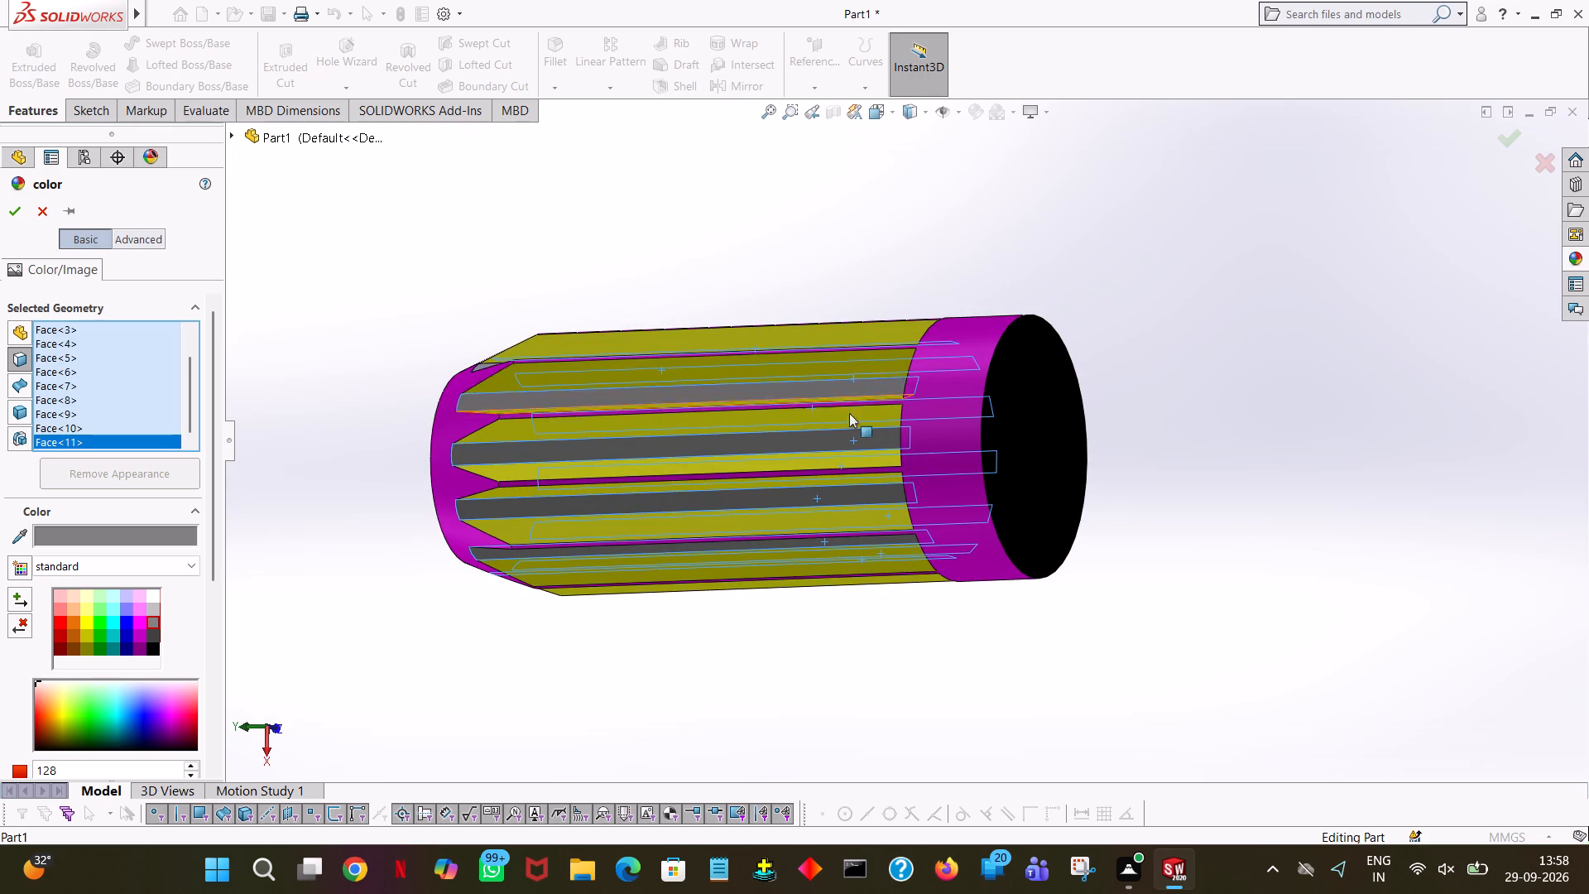
{"action": "middle_click_drag", "start_coordinate": [849, 439], "coordinate": [828, 709]}
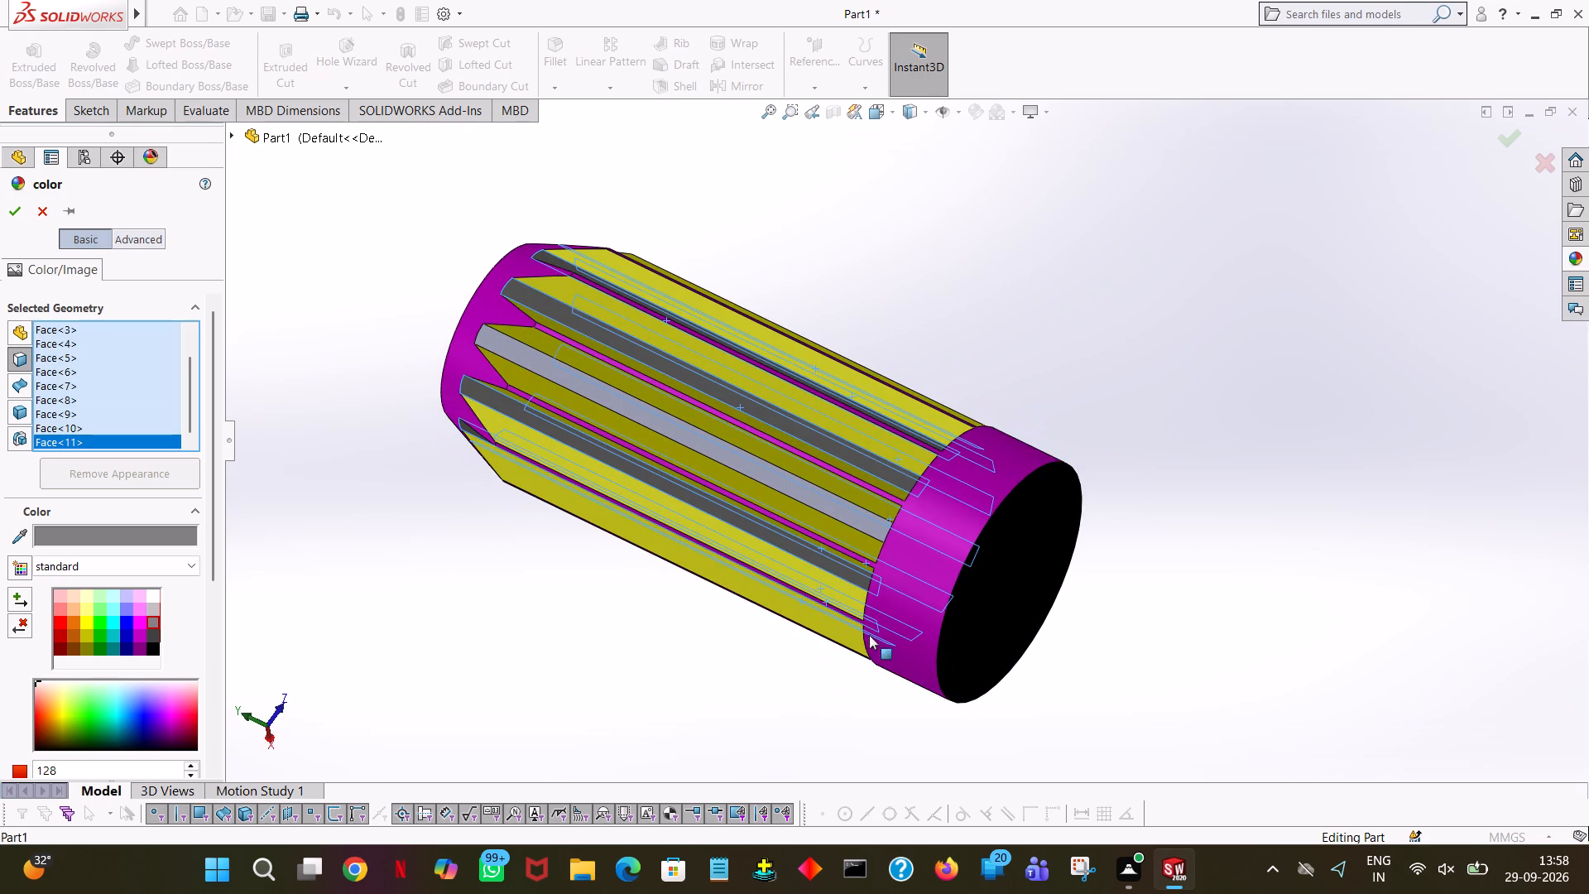
{"action": "left_click", "coordinate": [843, 514]}
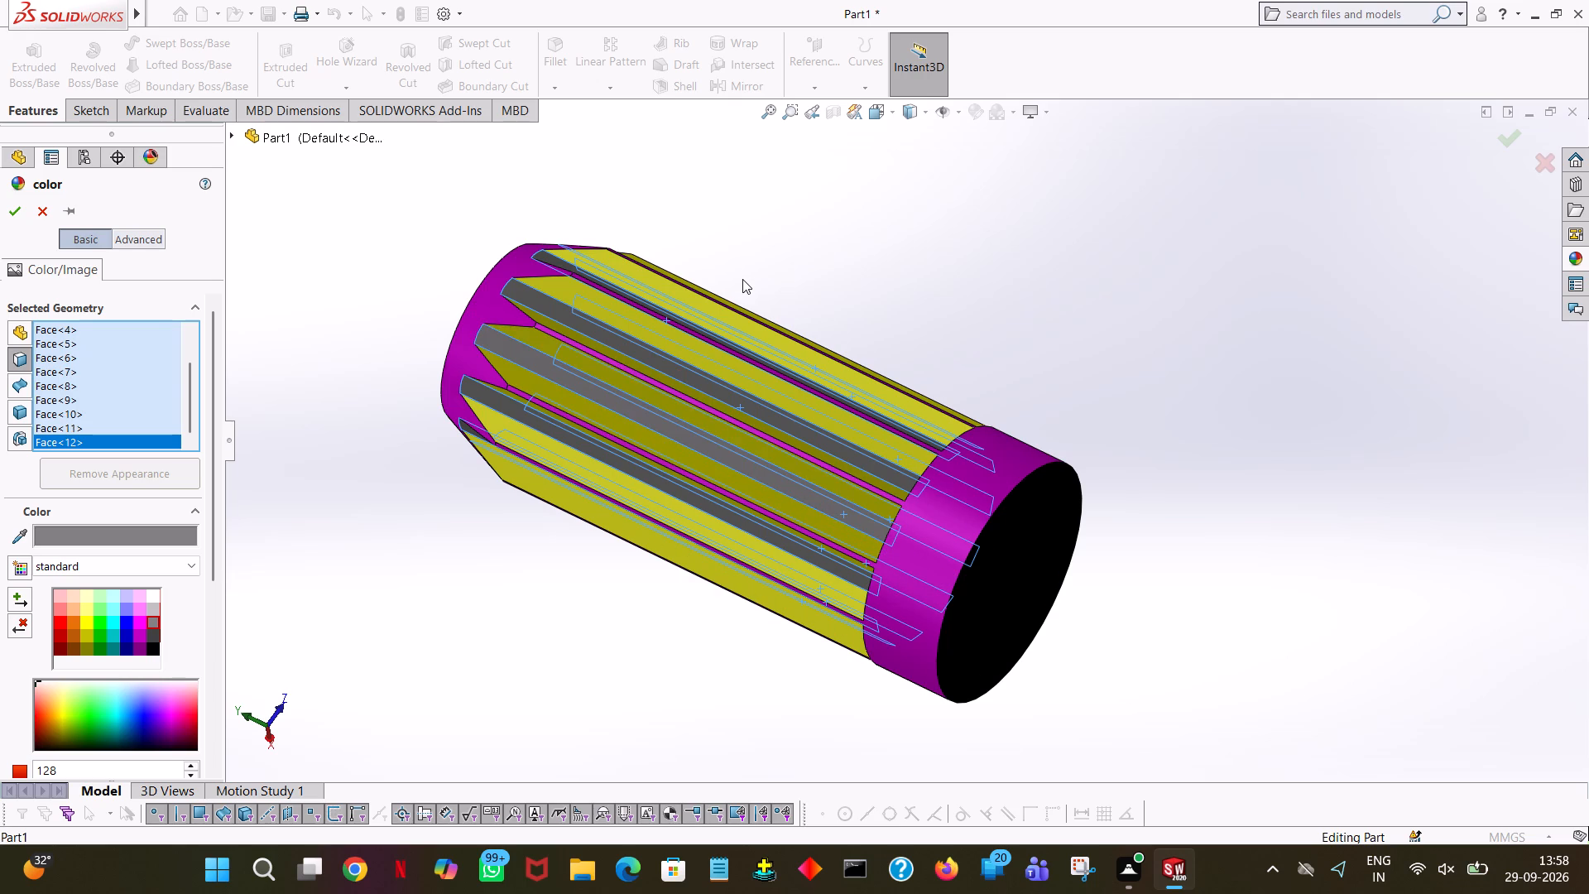
{"action": "middle_click_drag", "start_coordinate": [742, 285], "coordinate": [126, 680]}
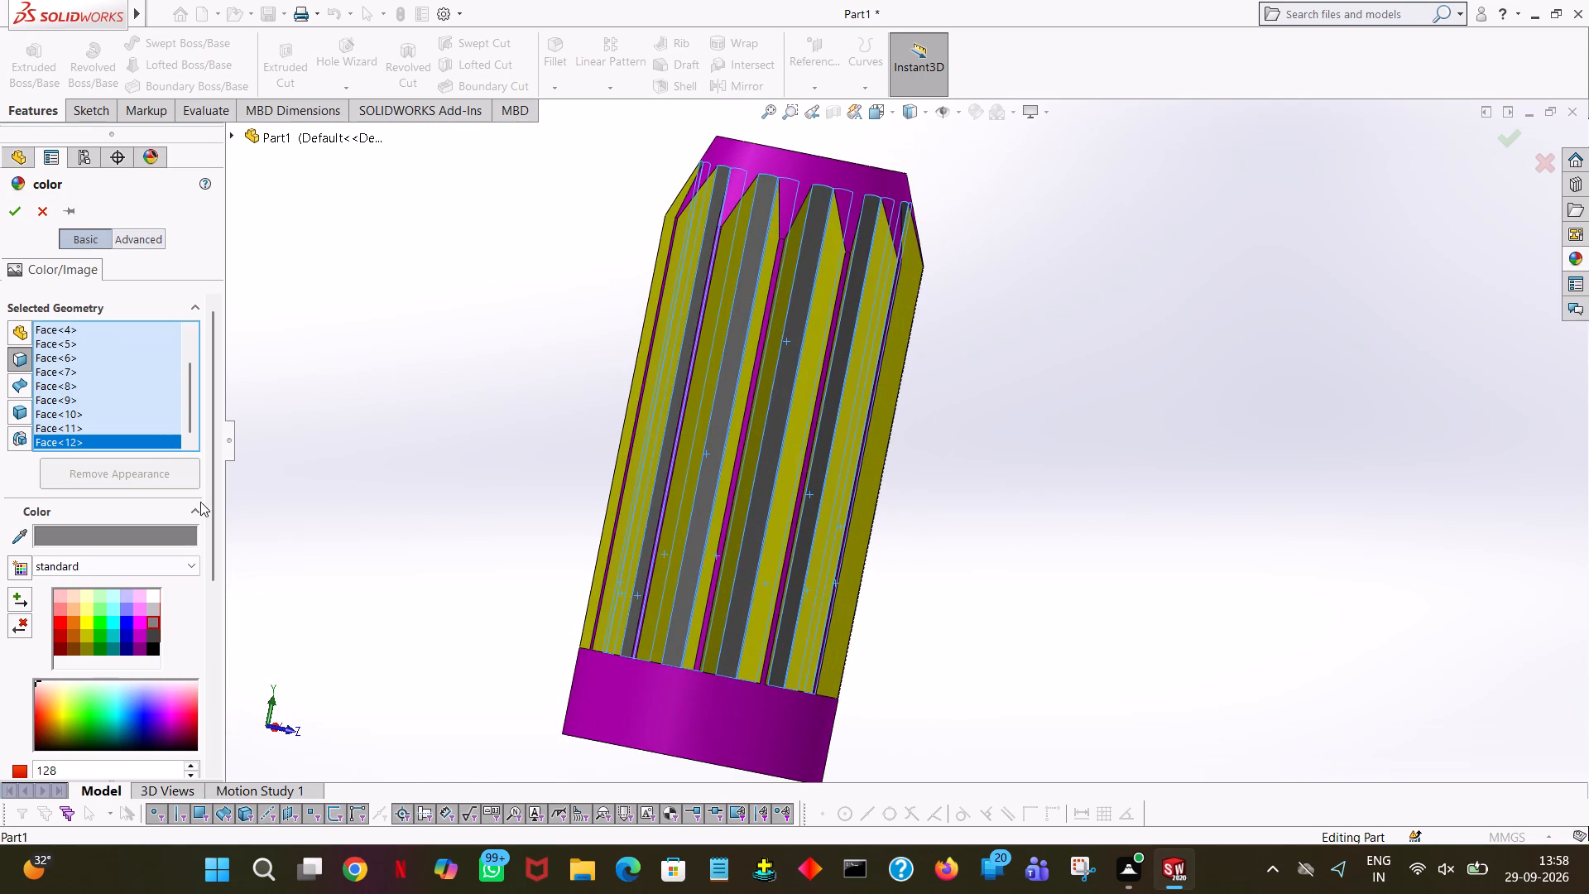
{"action": "left_click", "coordinate": [5, 203]}
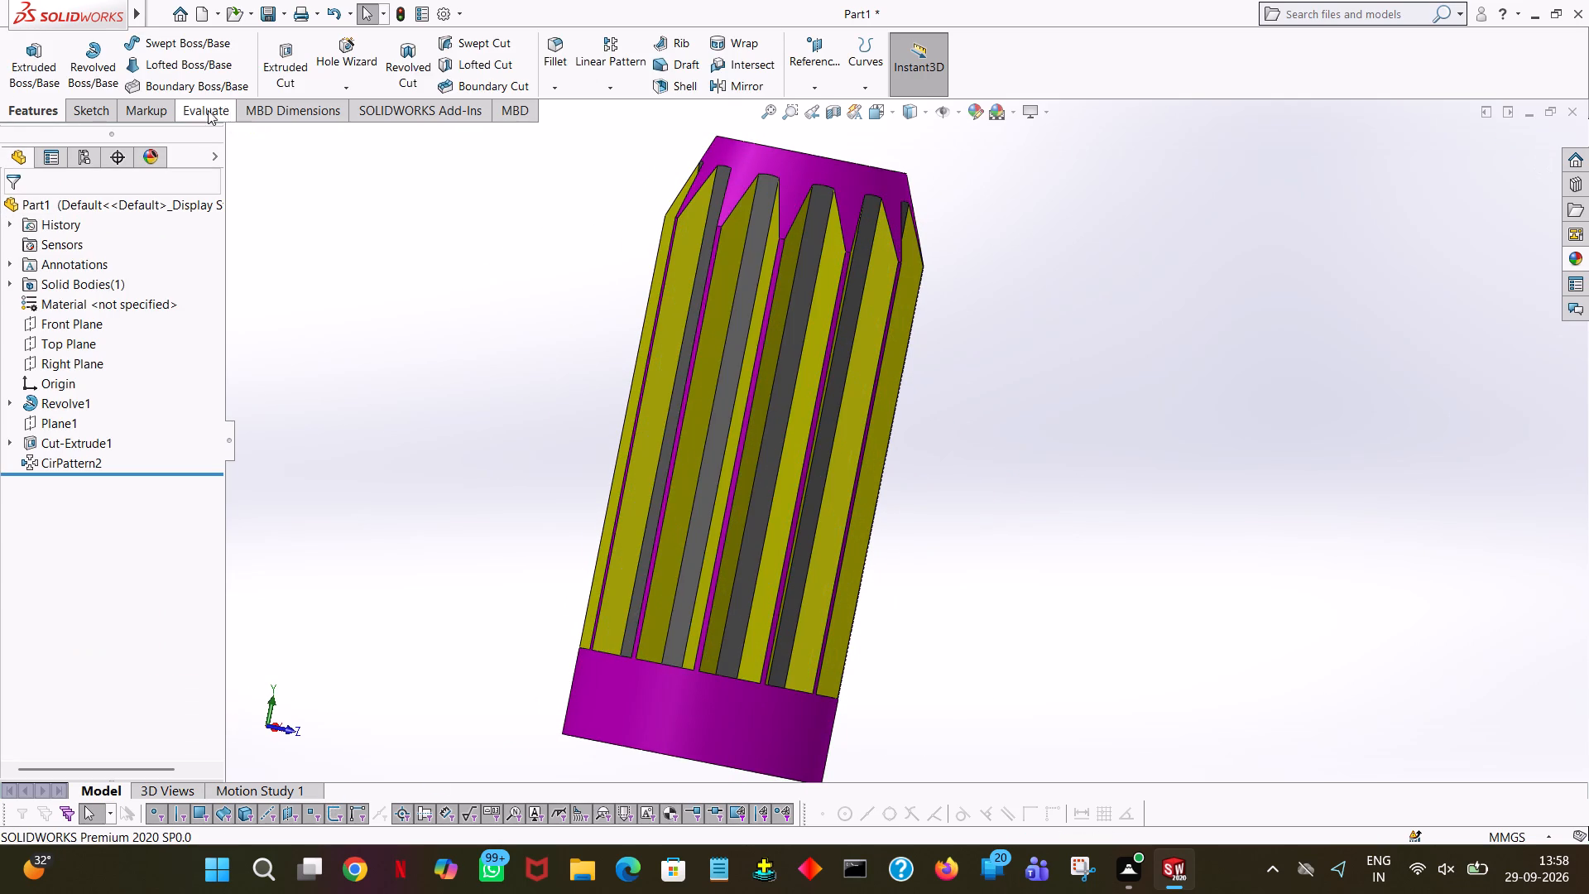
Start a face-level colour appearance on the end wall of the original groove at the shaft's collar and set it to dark green.
{"action": "left_click", "coordinate": [1026, 454]}
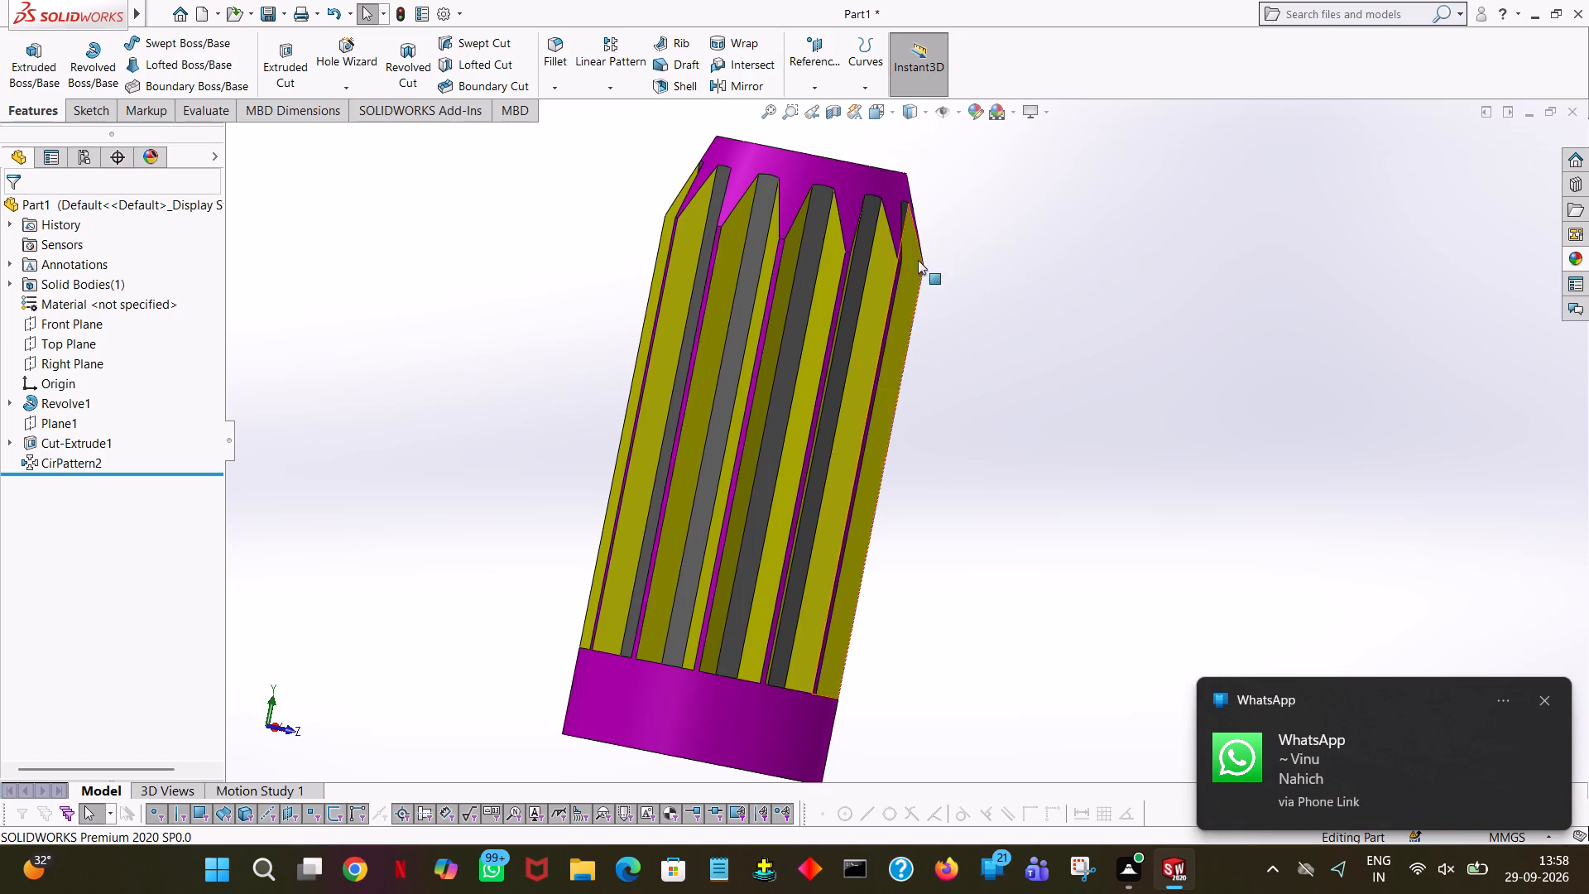
{"action": "left_click", "coordinate": [1201, 267]}
{"action": "middle_click_drag", "start_coordinate": [1145, 624], "coordinate": [971, 265]}
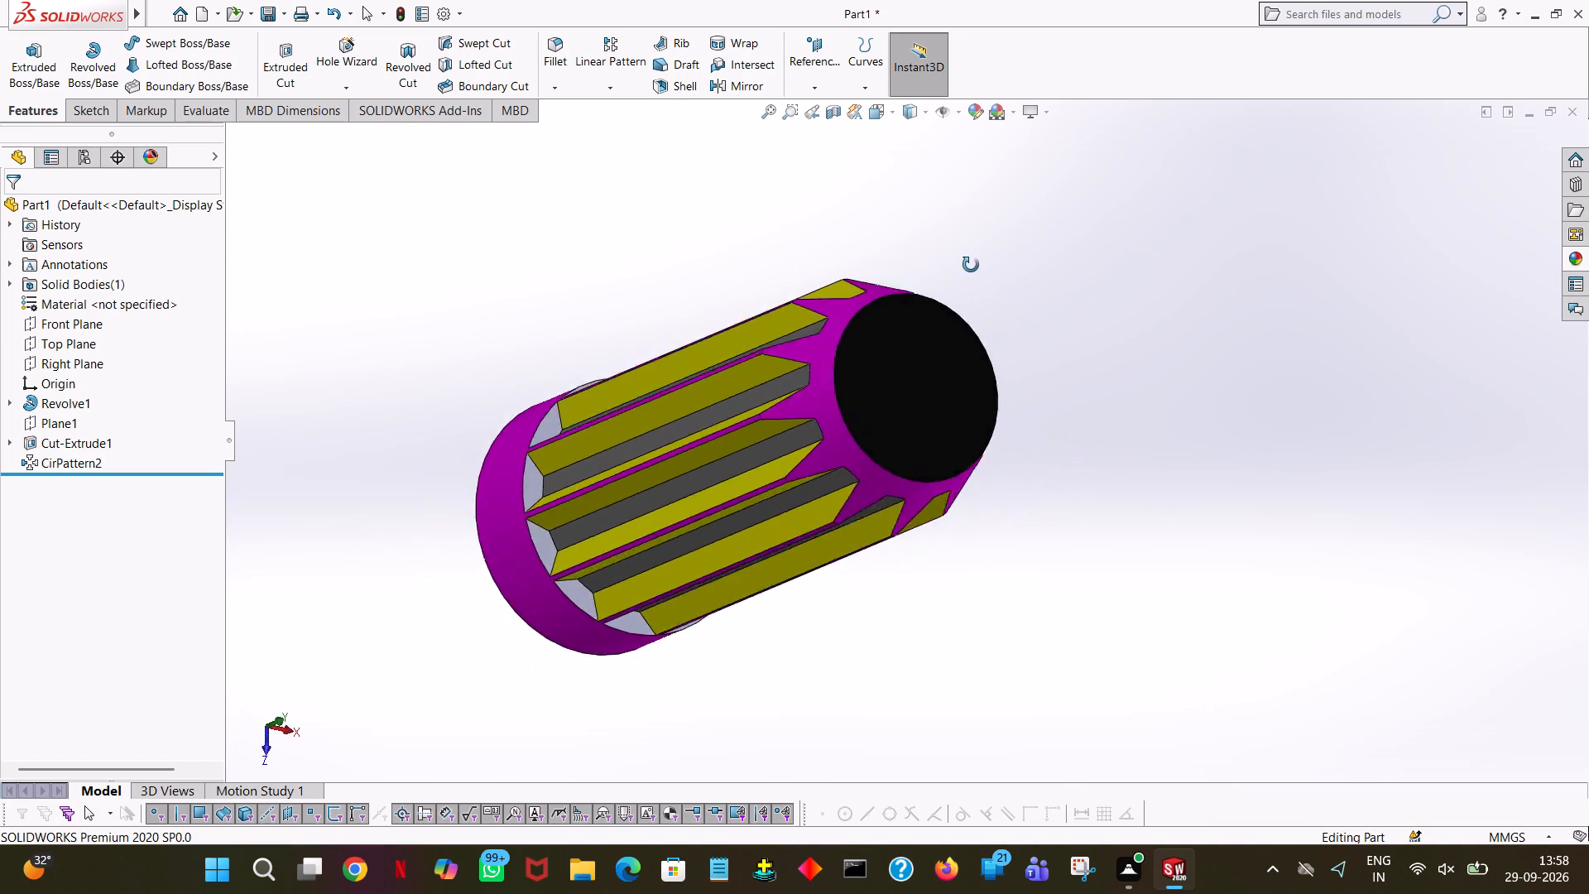
{"action": "middle_click_drag", "start_coordinate": [971, 265], "coordinate": [884, 382]}
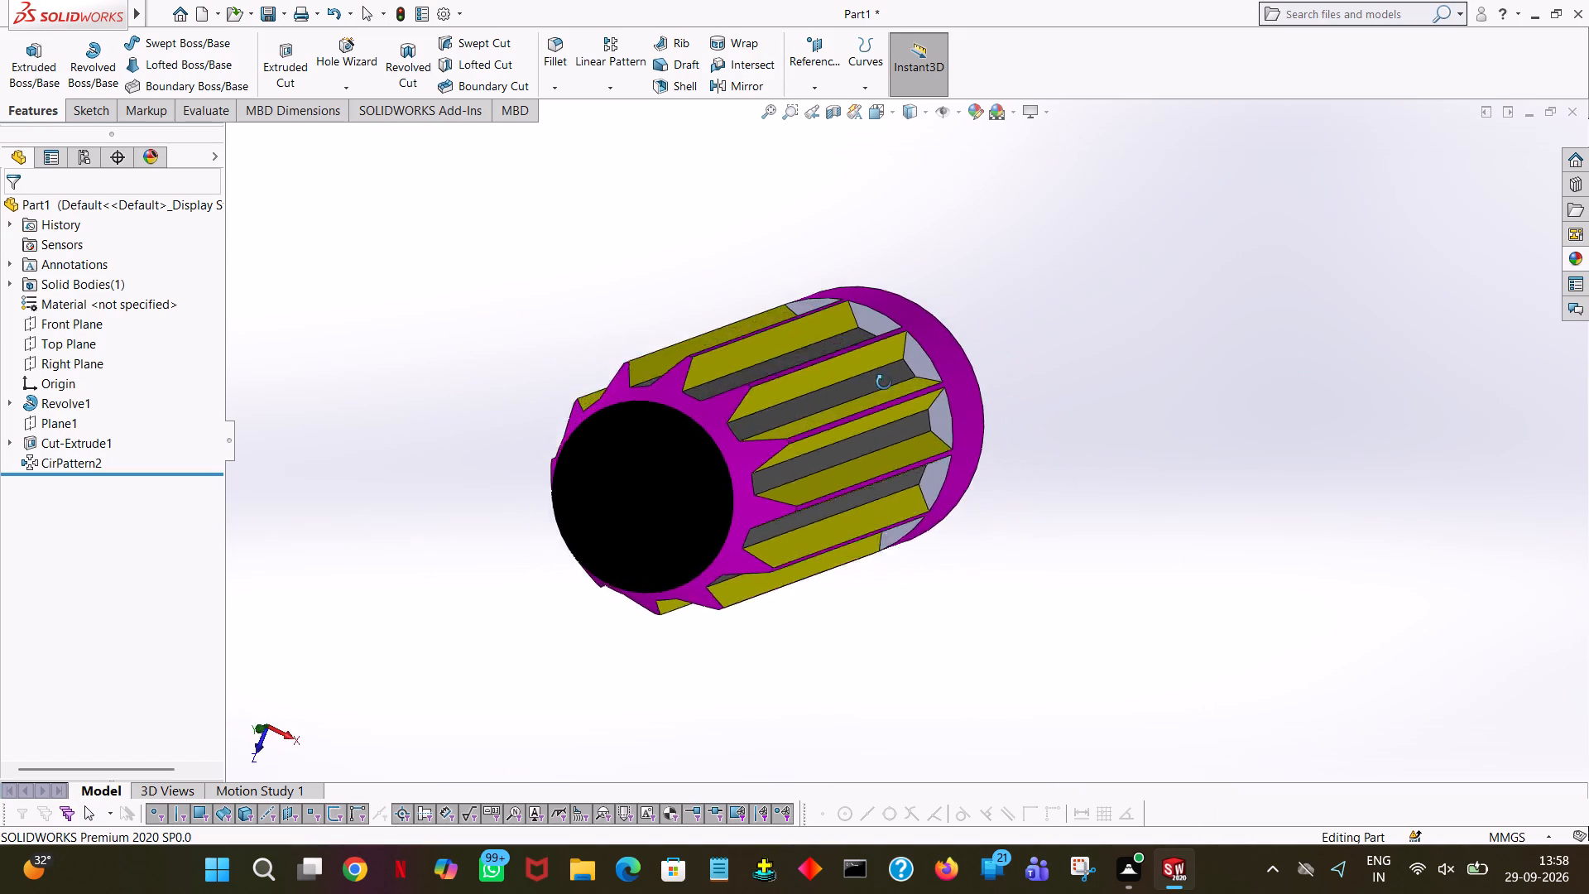
{"action": "middle_click_drag", "start_coordinate": [884, 382], "coordinate": [908, 404]}
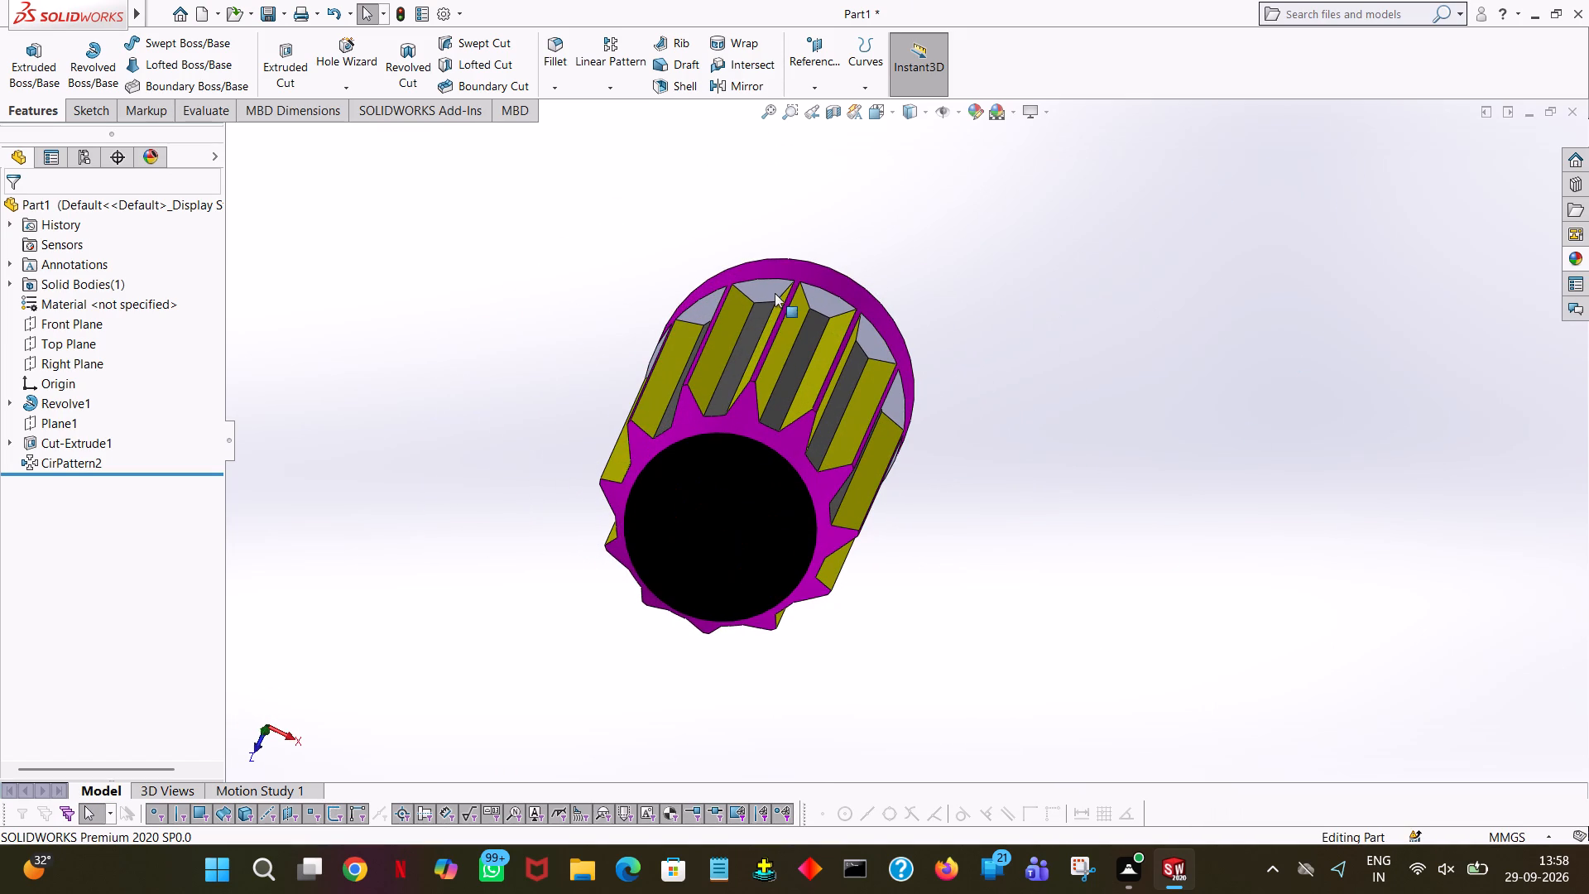
{"action": "left_click", "coordinate": [832, 305]}
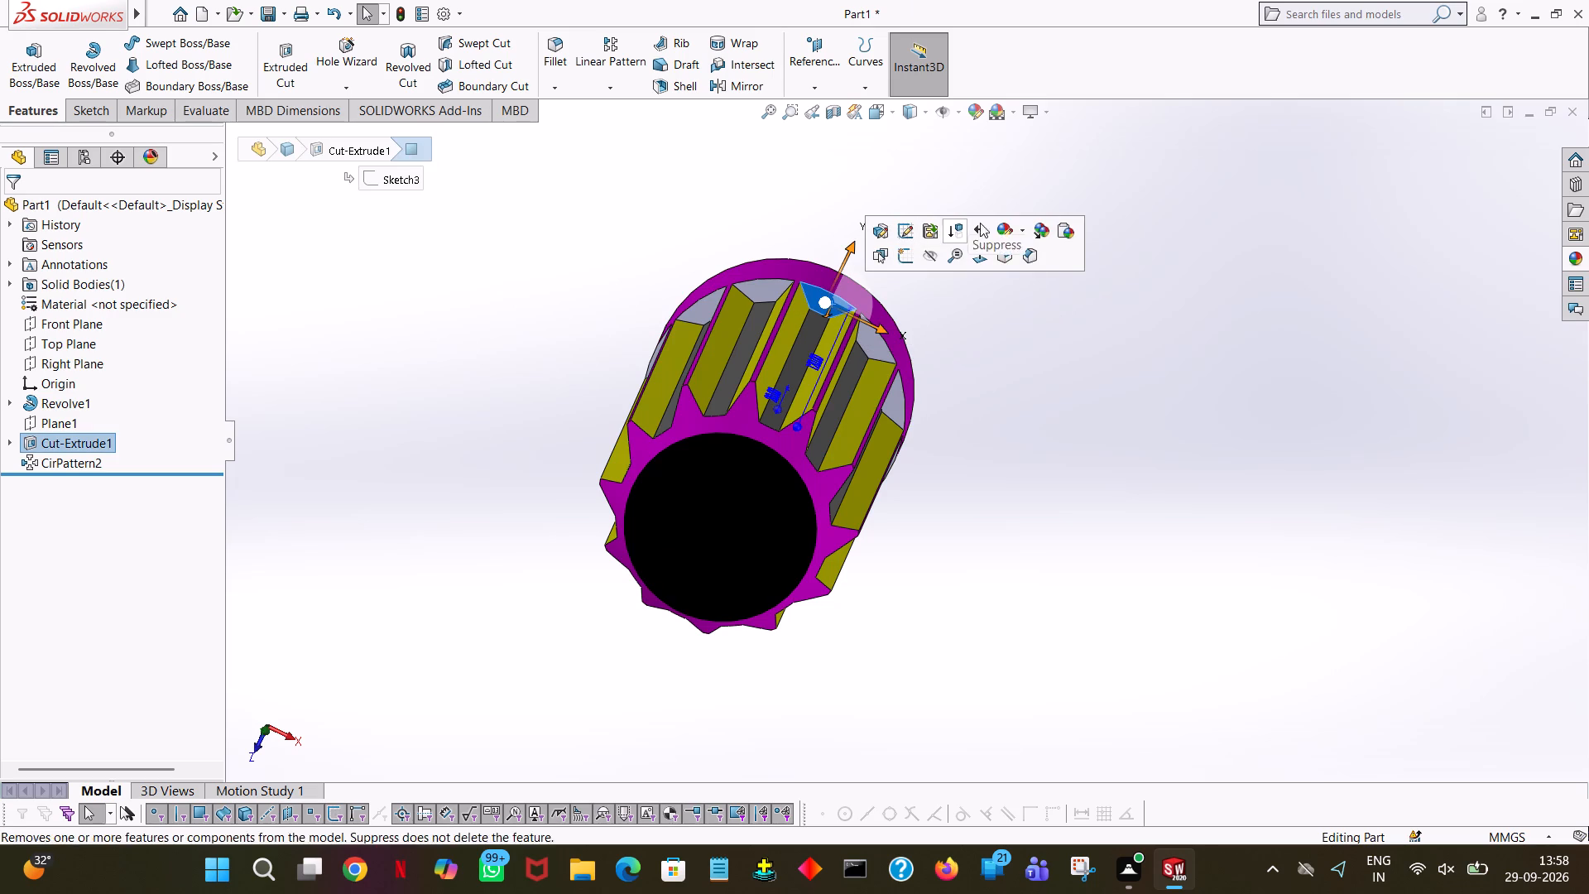
{"action": "left_click", "coordinate": [1005, 228]}
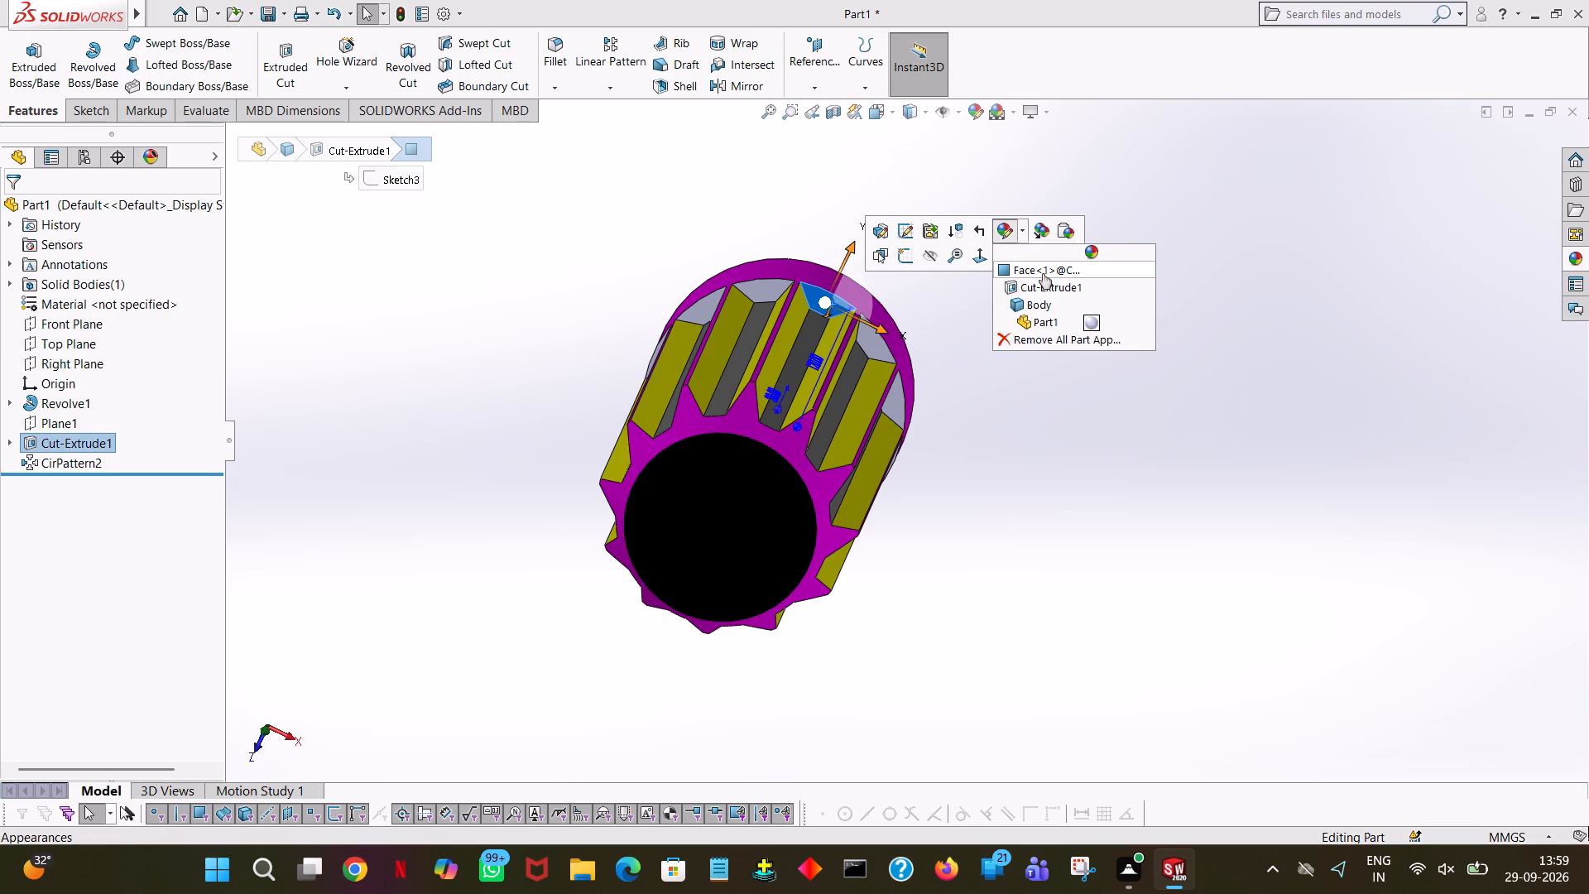
{"action": "left_click", "coordinate": [1043, 273]}
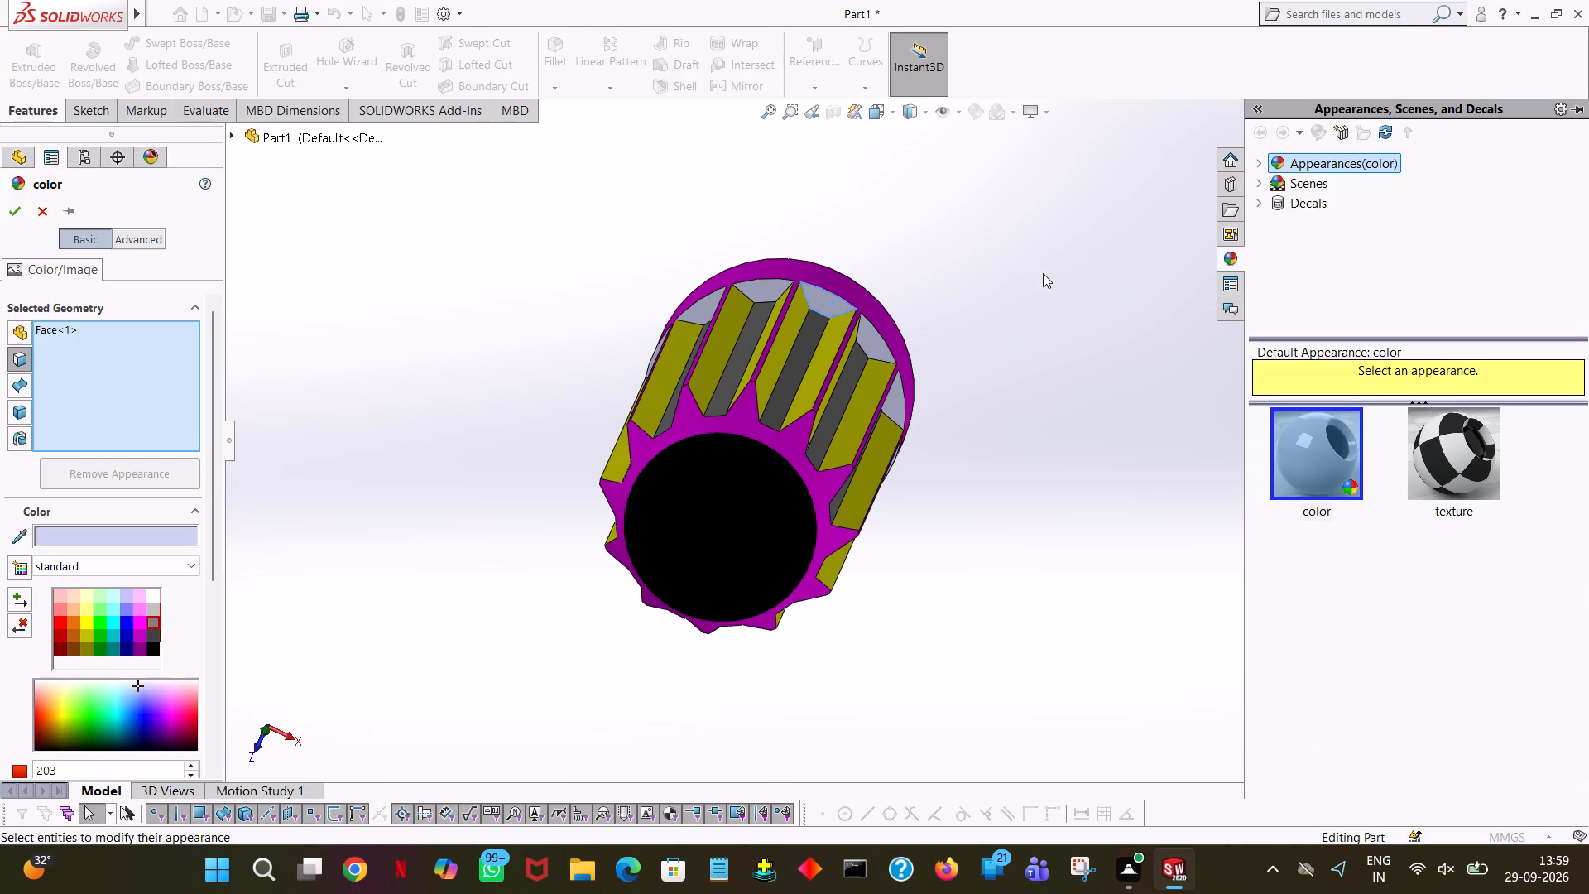
{"action": "left_click", "coordinate": [97, 642]}
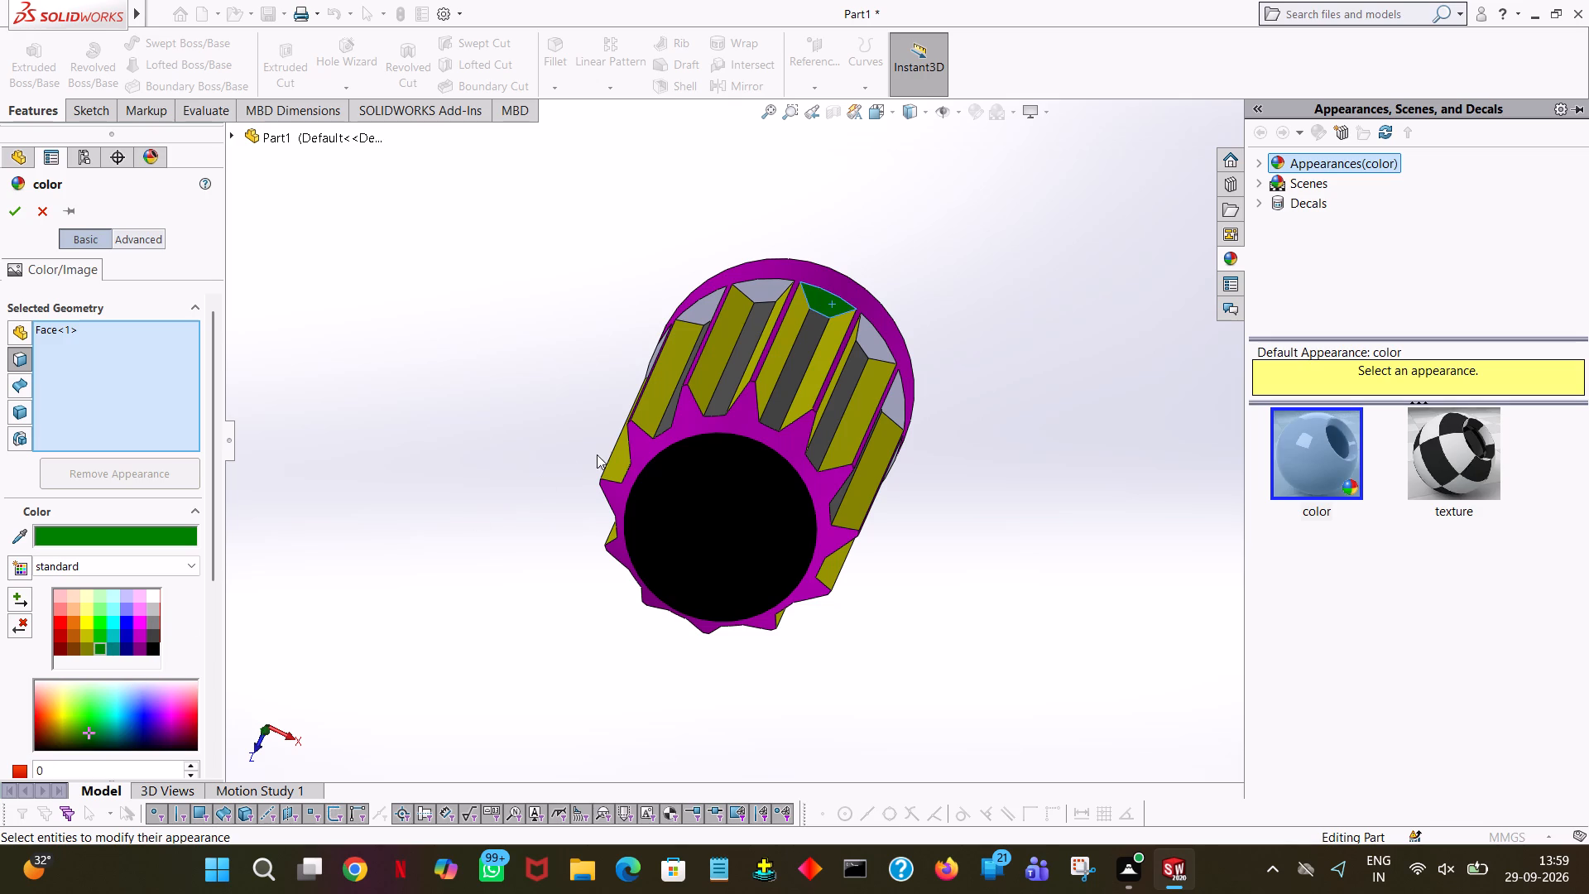
Add four more groove end walls at the collar, on both sides of the original groove, to the dark green colour appearance.
{"action": "left_click", "coordinate": [879, 339]}
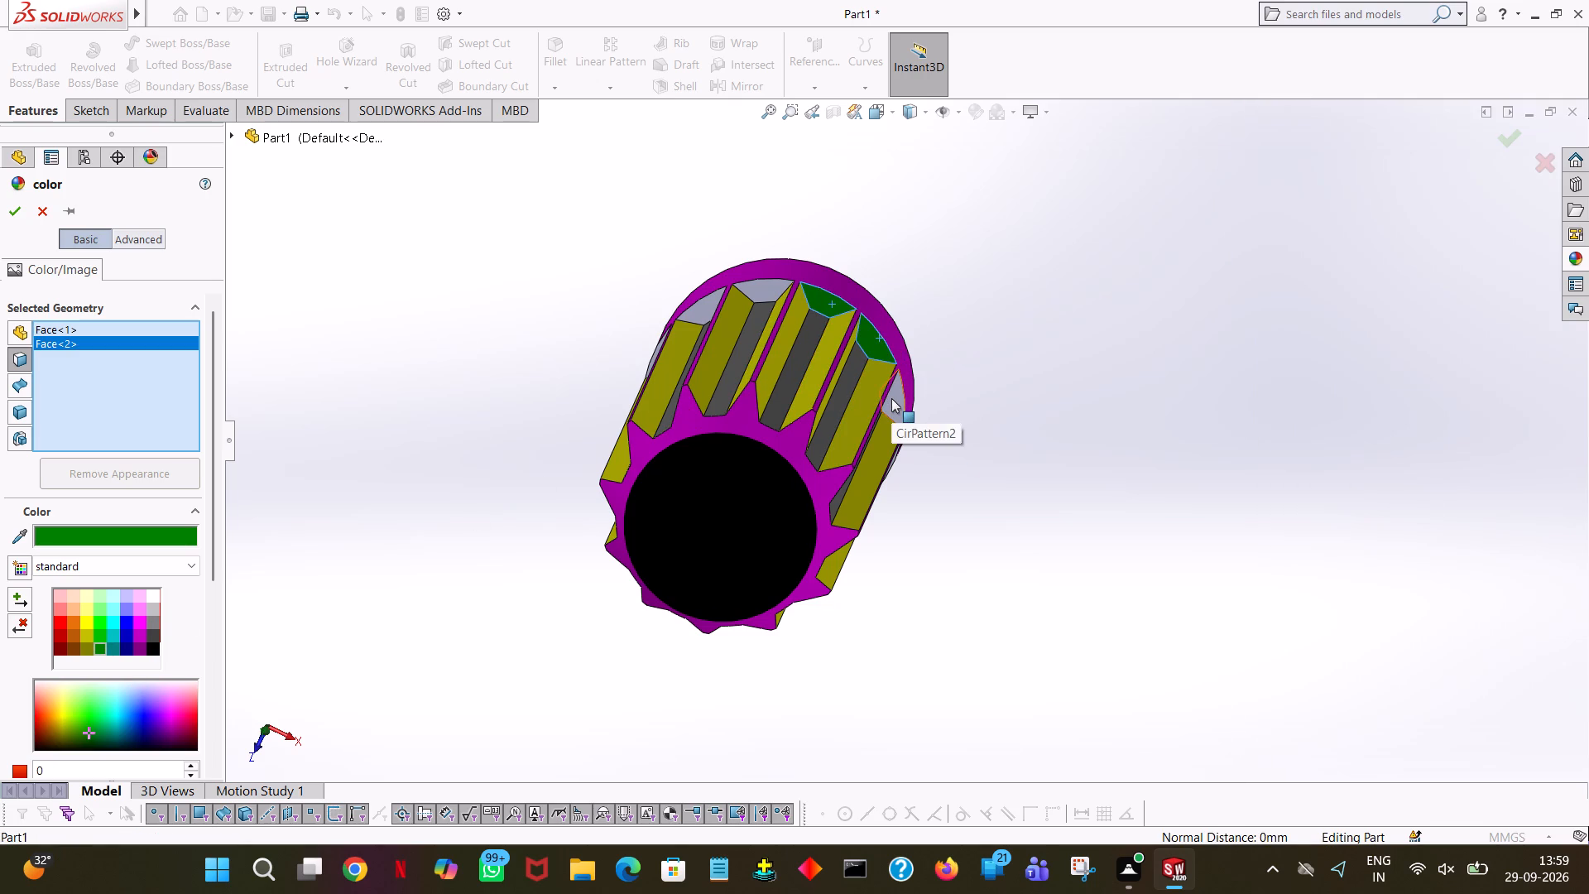
{"action": "left_click", "coordinate": [891, 398]}
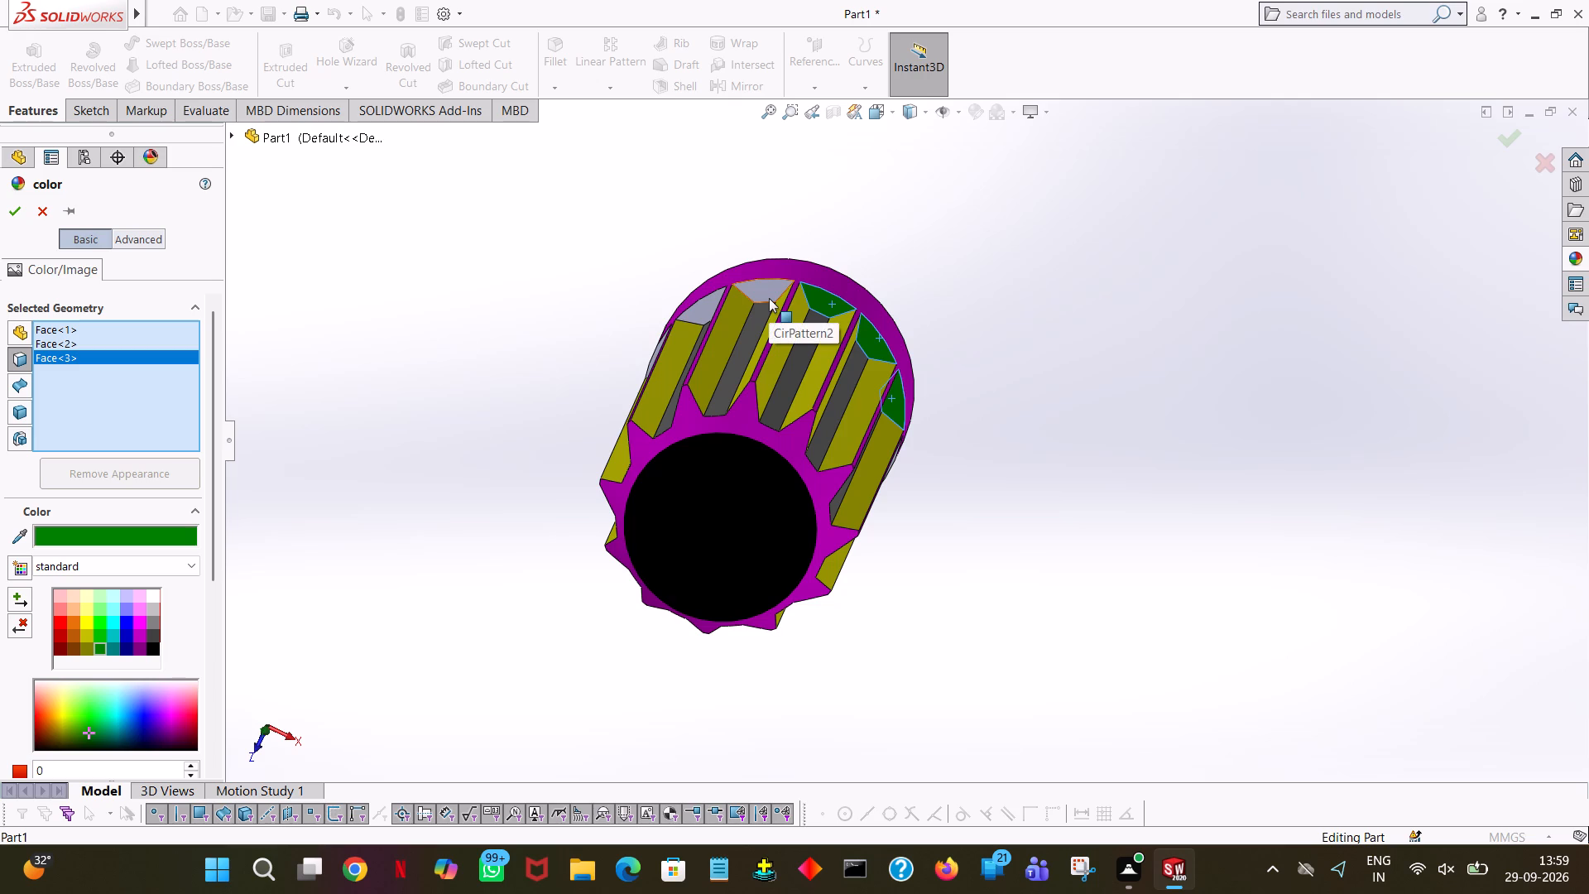
{"action": "left_click", "coordinate": [769, 298]}
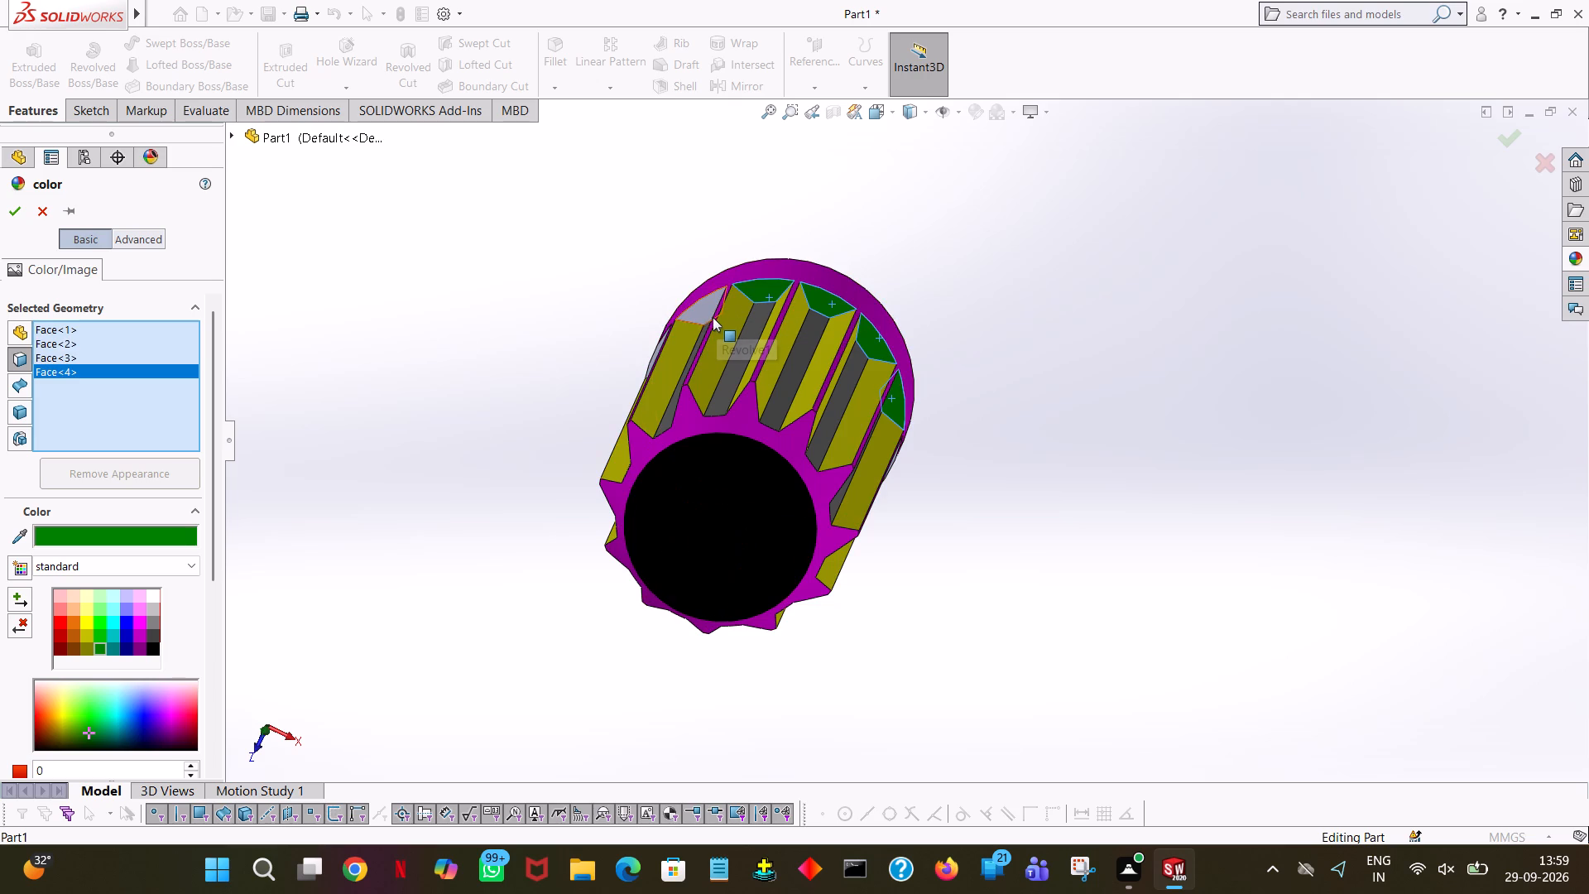
{"action": "left_click", "coordinate": [696, 321]}
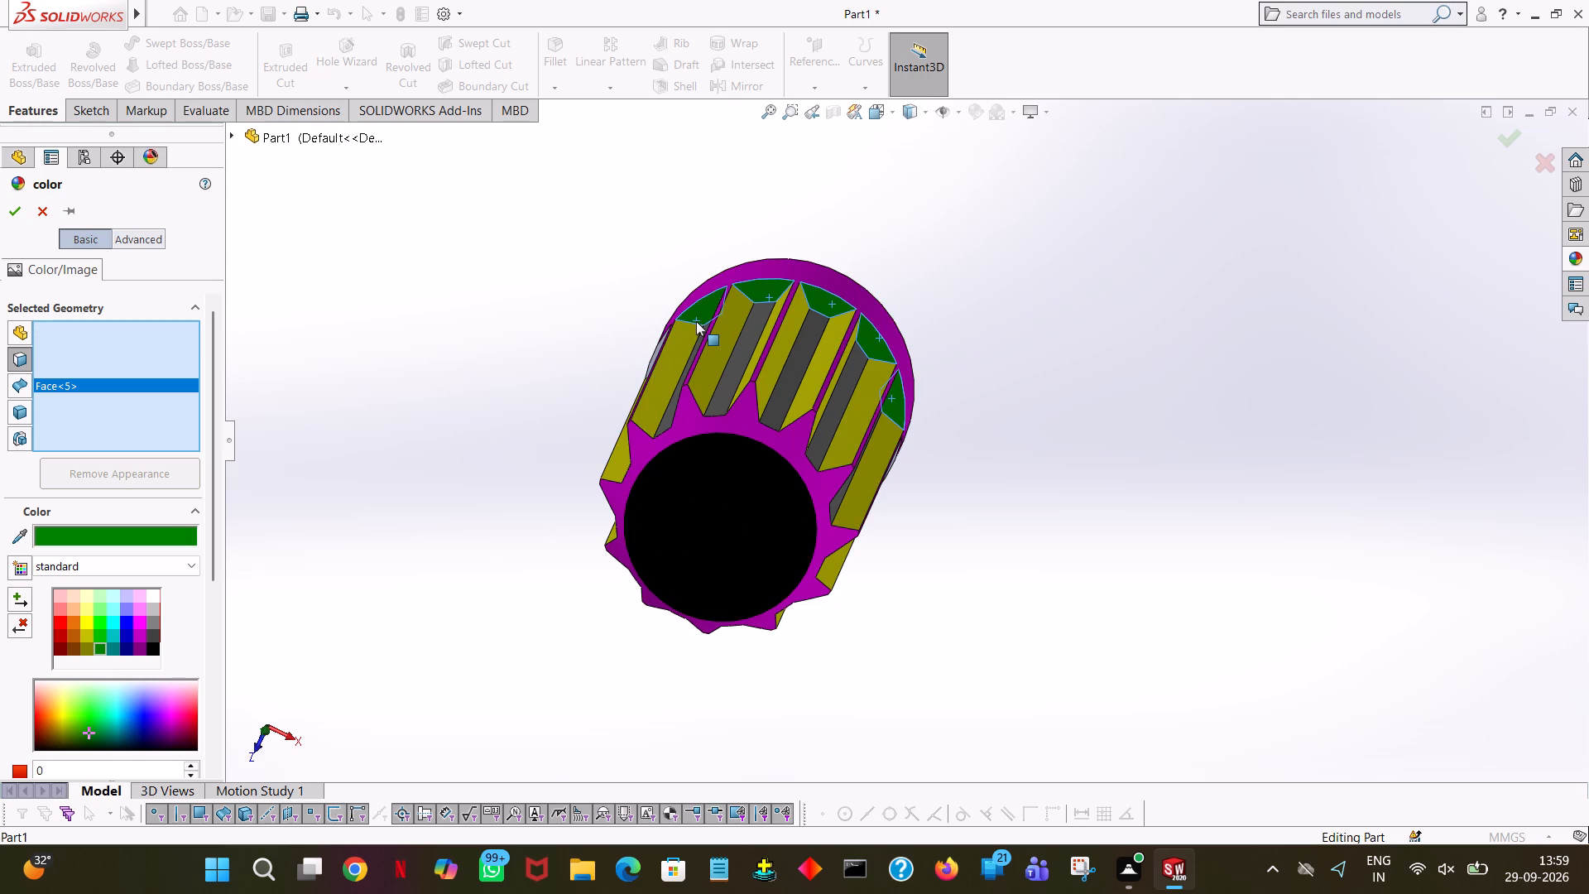
Continue around the shaft, adding the next five groove end walls at the collar to the dark green colour appearance.
{"action": "middle_click_drag", "start_coordinate": [950, 358], "coordinate": [989, 339]}
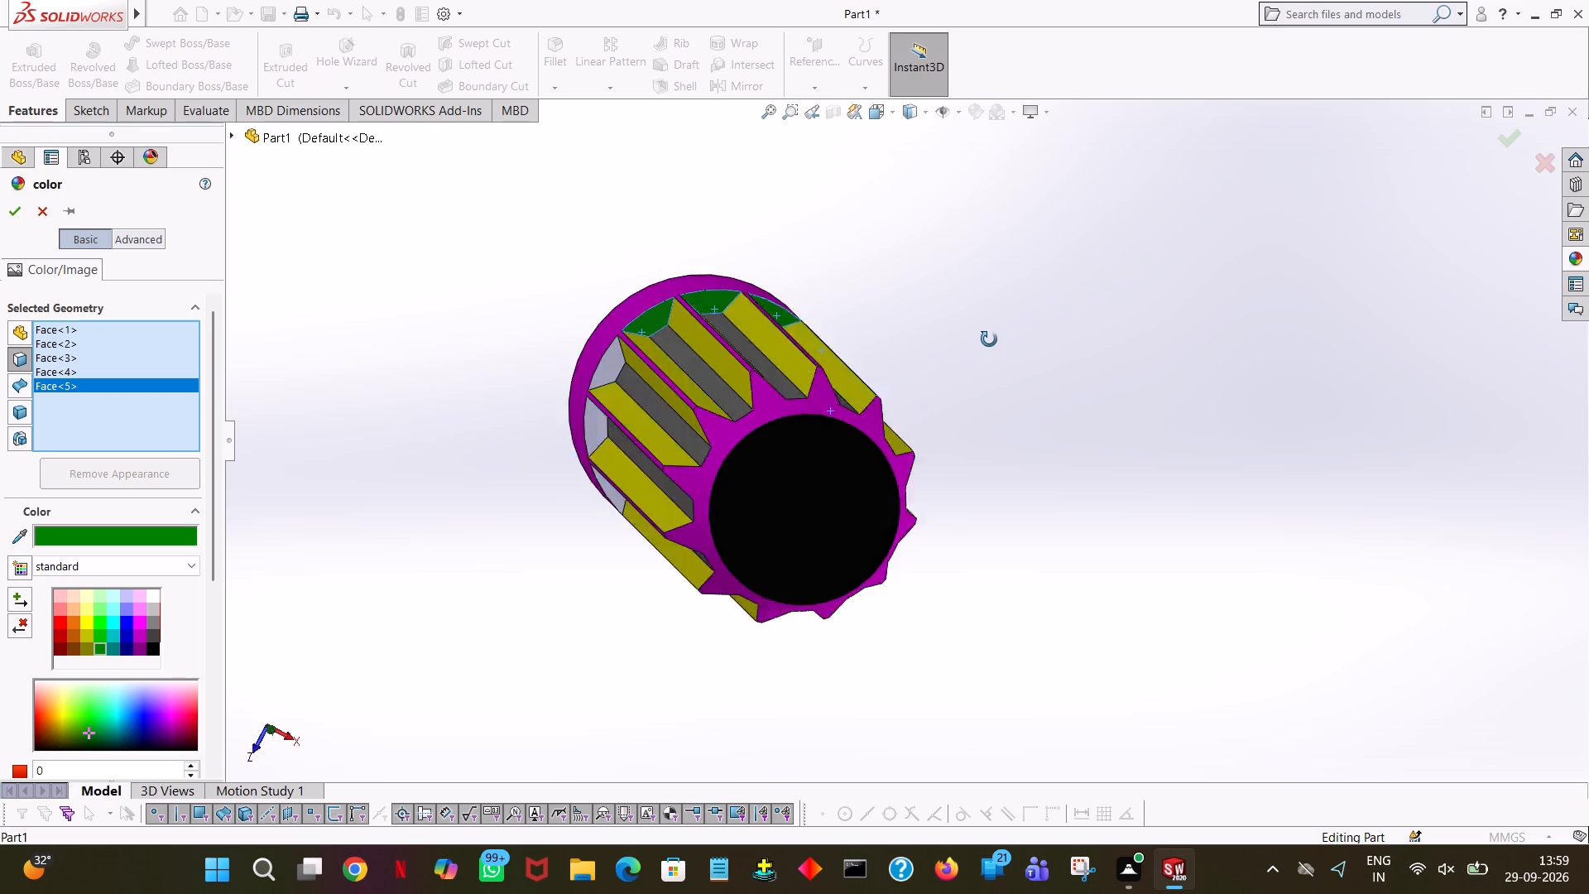
{"action": "middle_click_drag", "start_coordinate": [989, 339], "coordinate": [1042, 210]}
{"action": "middle_click_drag", "start_coordinate": [1022, 378], "coordinate": [1014, 455]}
{"action": "left_click_drag", "start_coordinate": [1014, 455], "coordinate": [982, 523]}
{"action": "middle_click", "coordinate": [982, 523]}
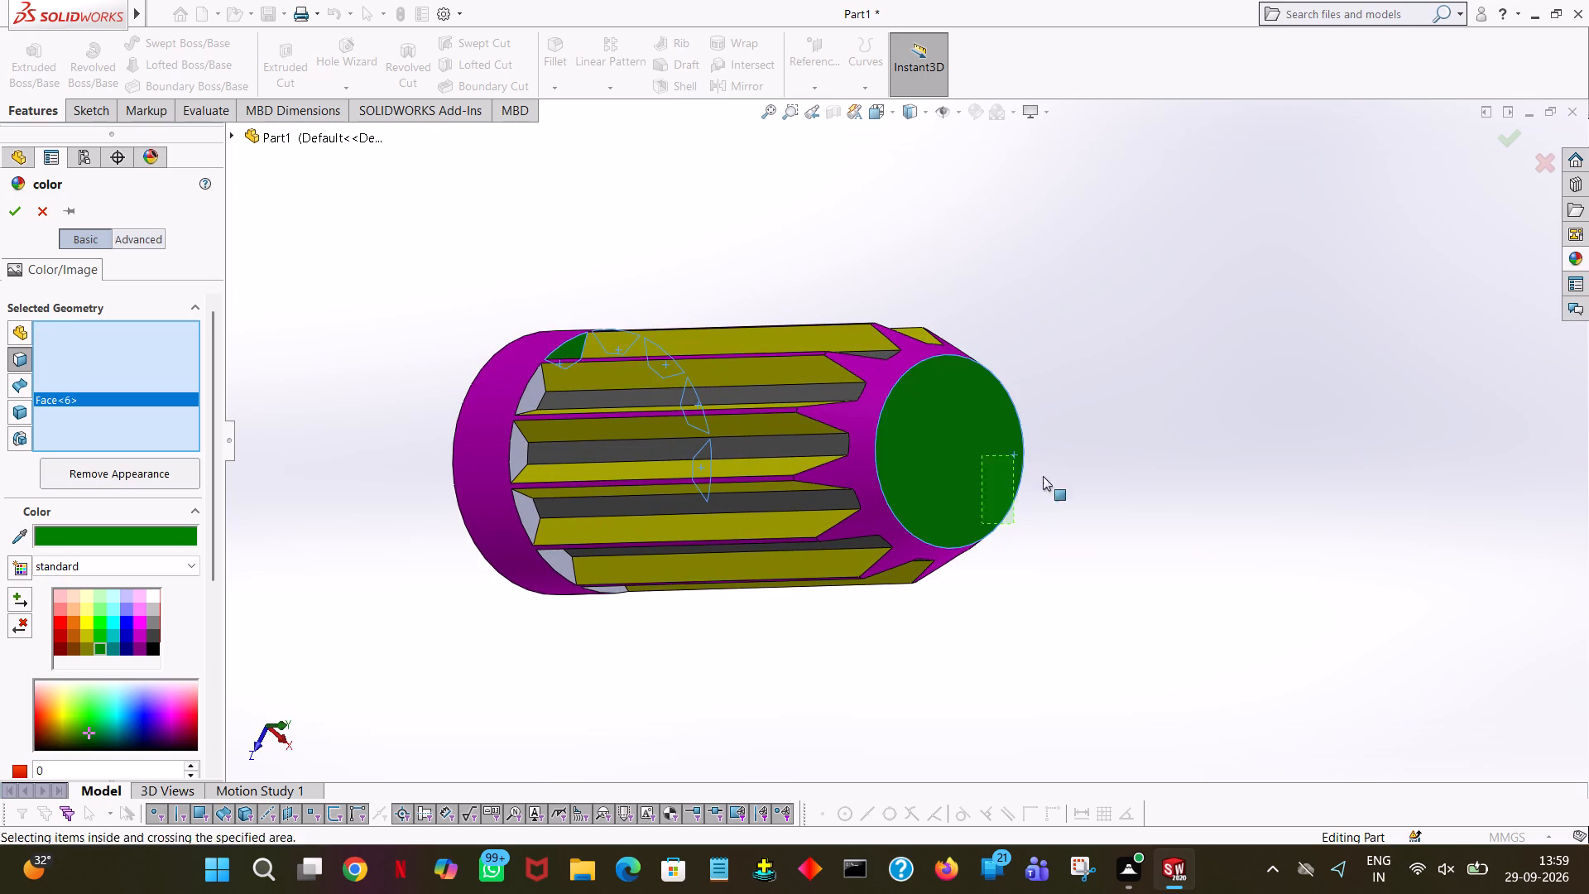
{"action": "left_click_drag", "start_coordinate": [1100, 418], "coordinate": [1109, 416]}
{"action": "double_click", "coordinate": [1149, 430]}
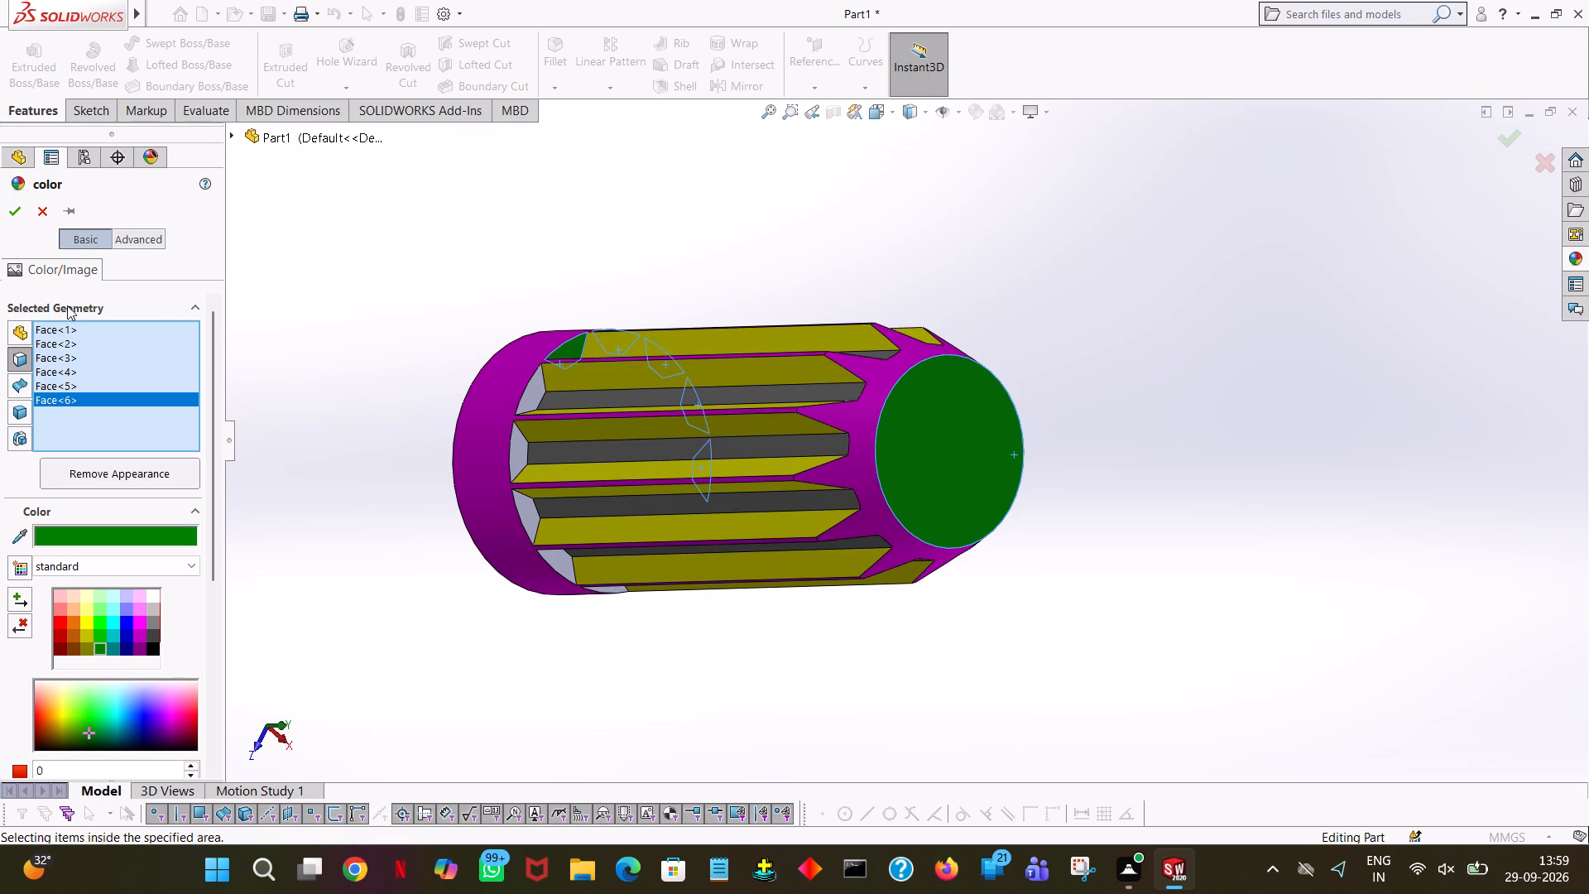
{"action": "left_click", "coordinate": [915, 452]}
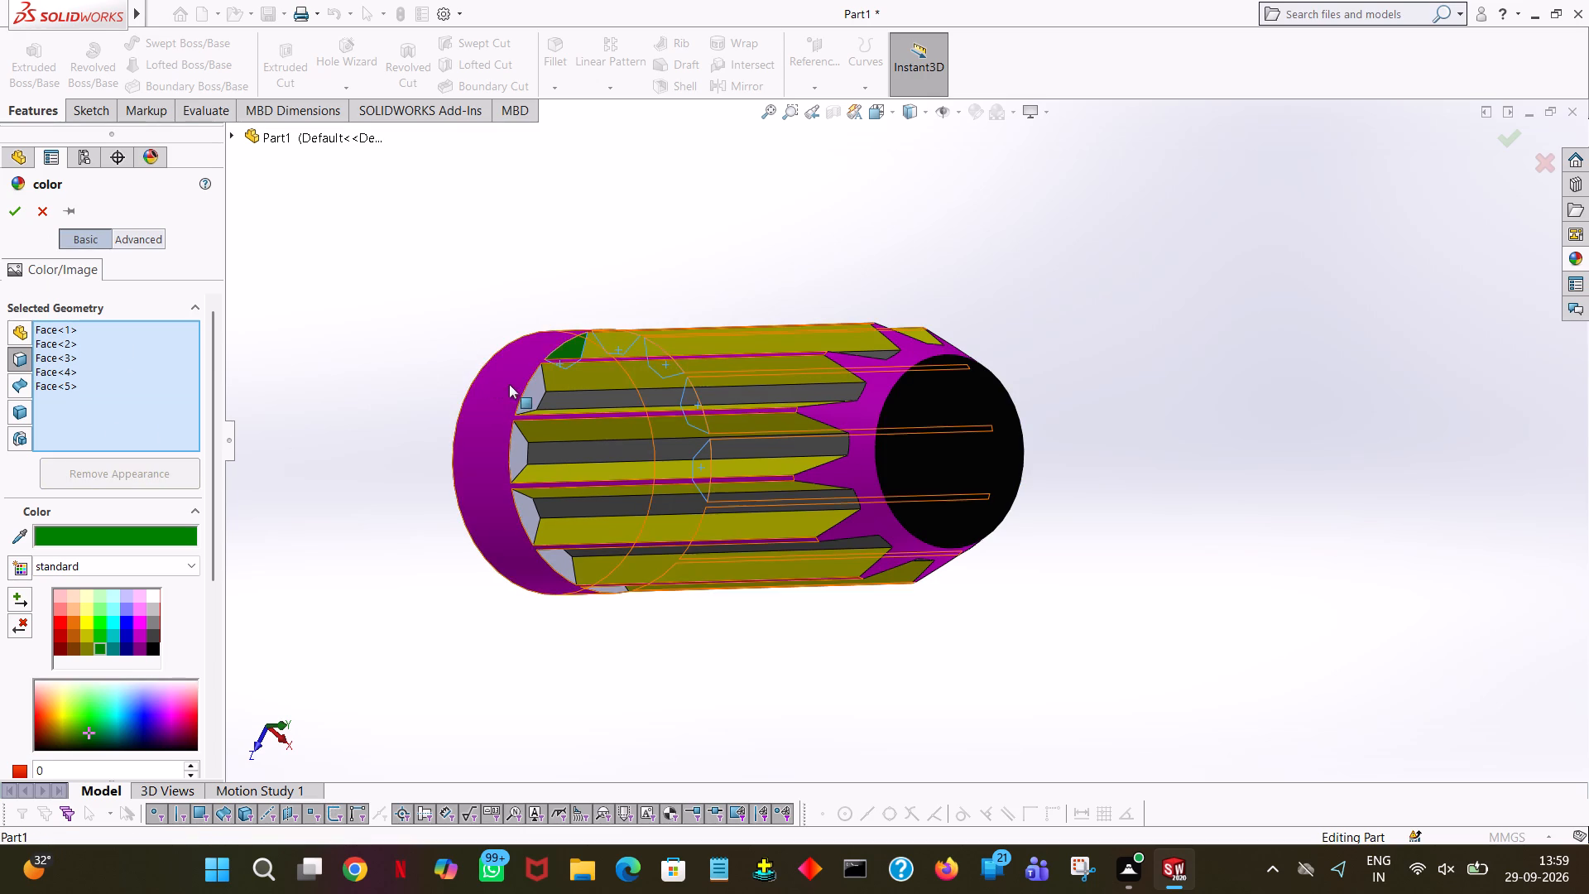
{"action": "left_click", "coordinate": [543, 392]}
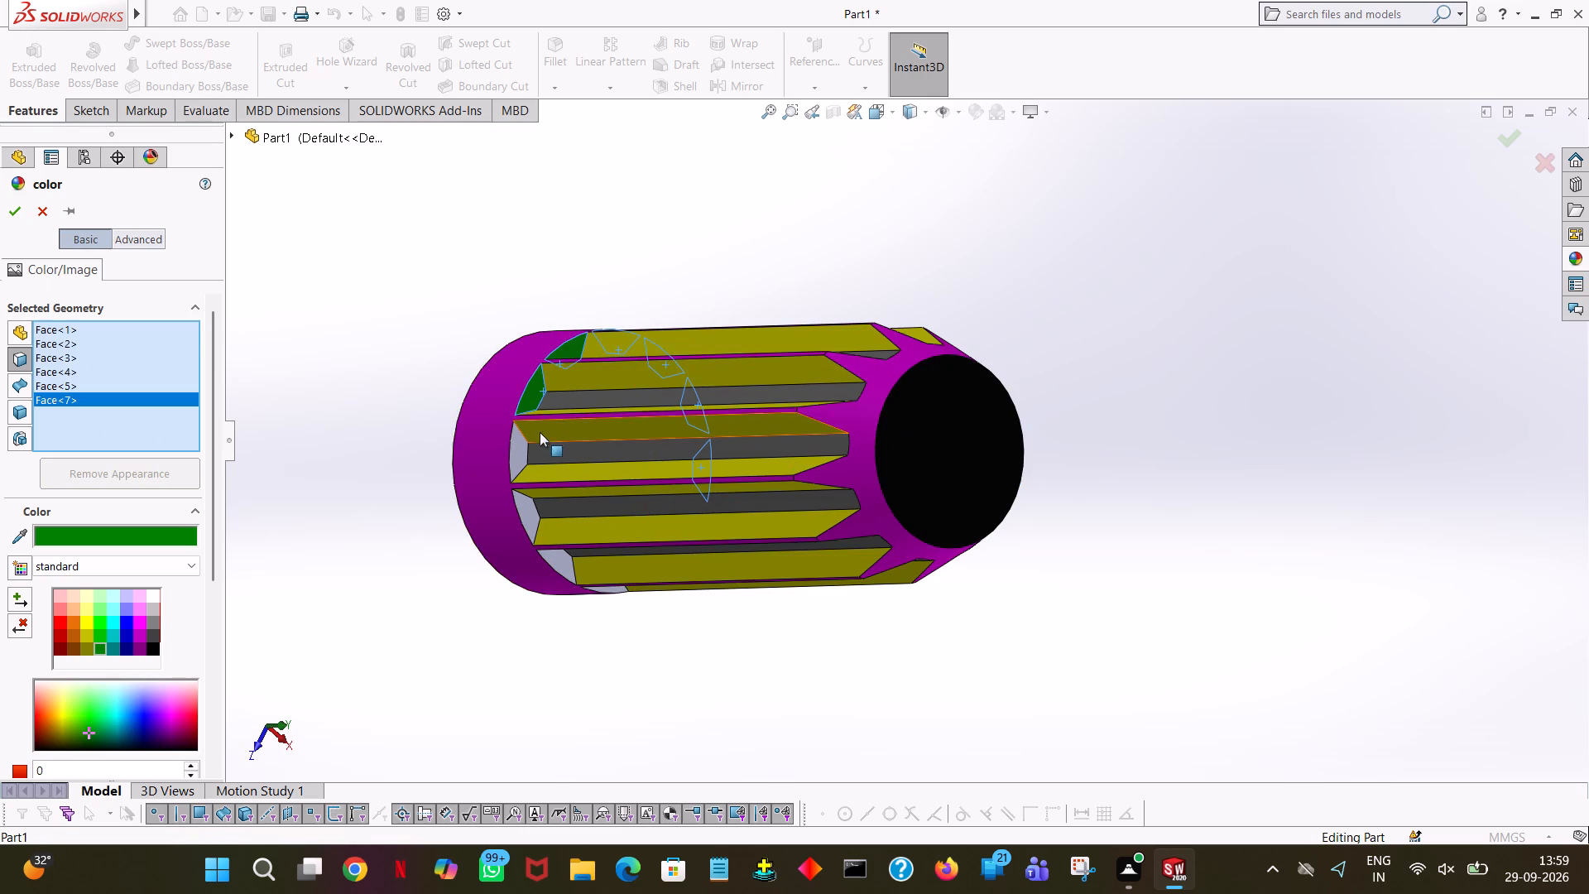
{"action": "left_click", "coordinate": [524, 450]}
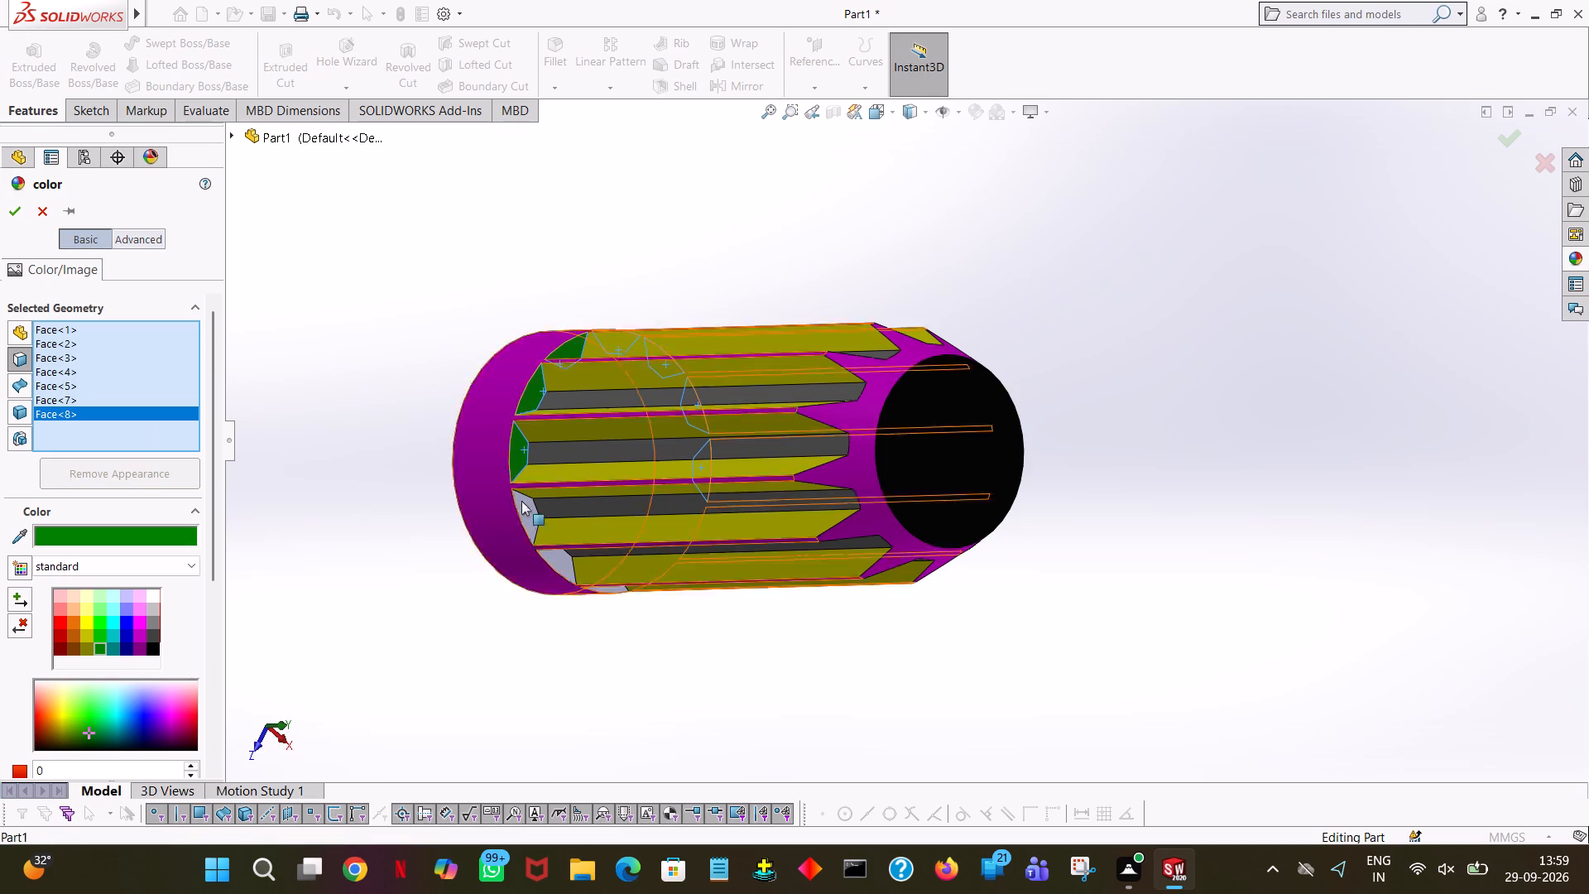
{"action": "left_click", "coordinate": [521, 517]}
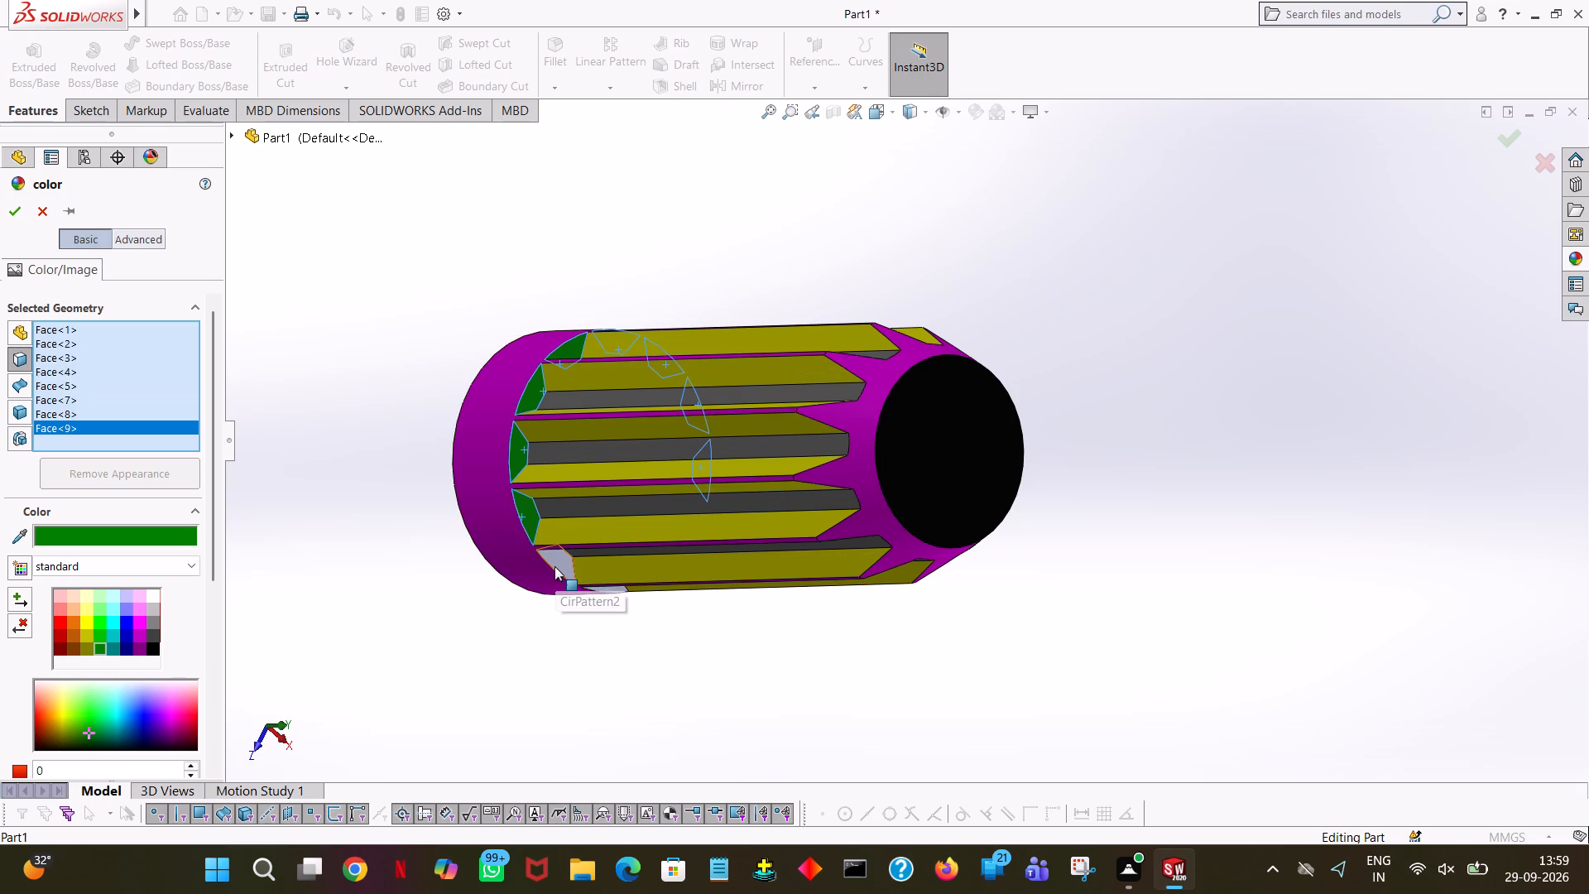
{"action": "left_click", "coordinate": [554, 566]}
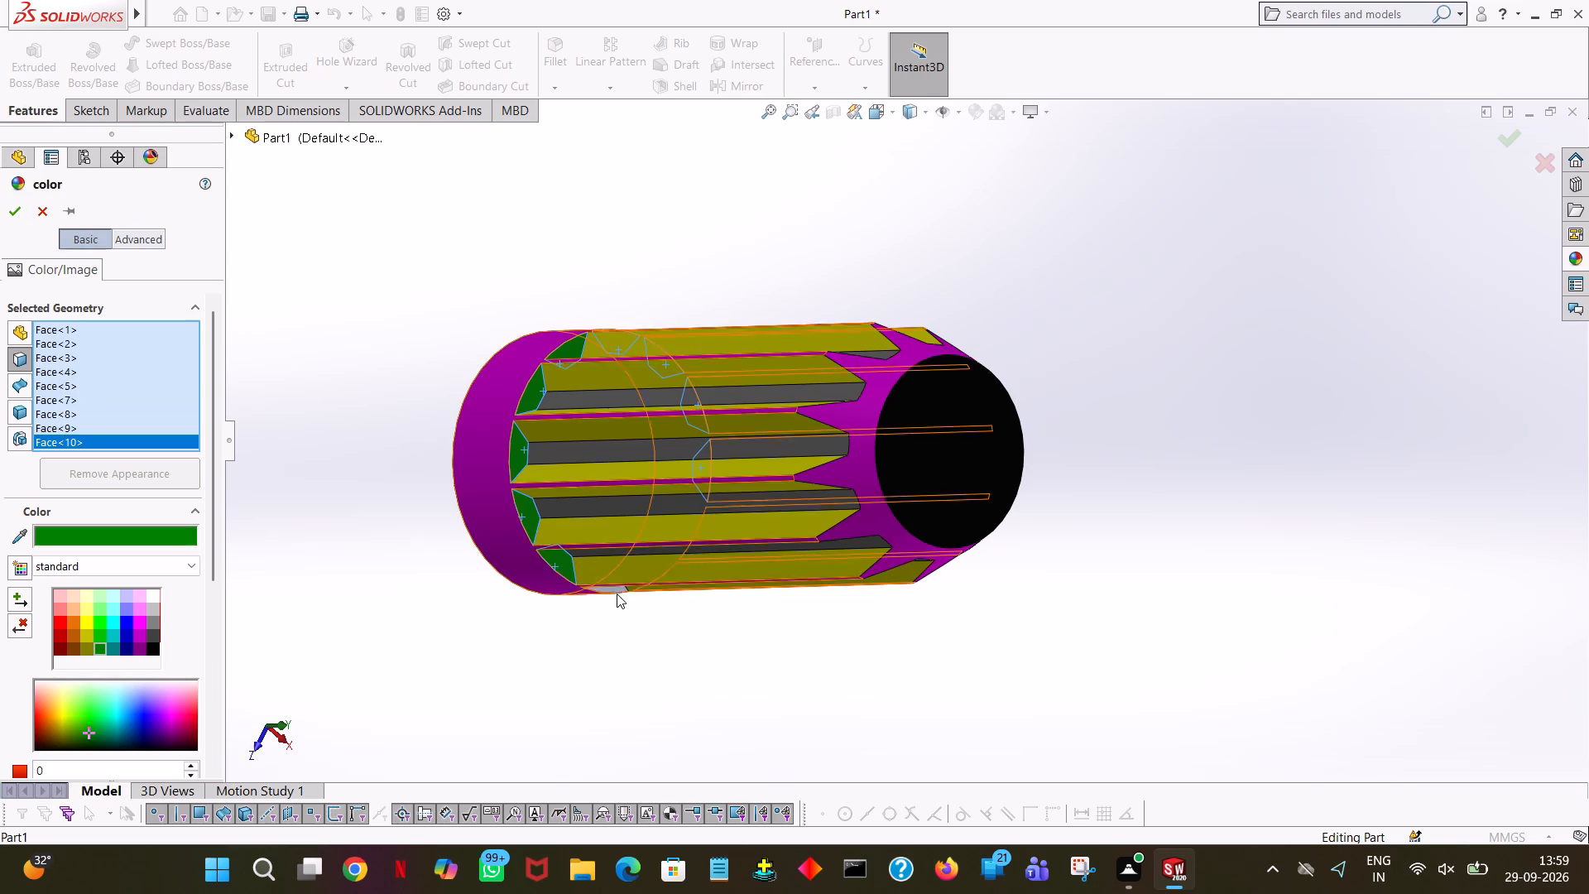
{"action": "left_click", "coordinate": [618, 592]}
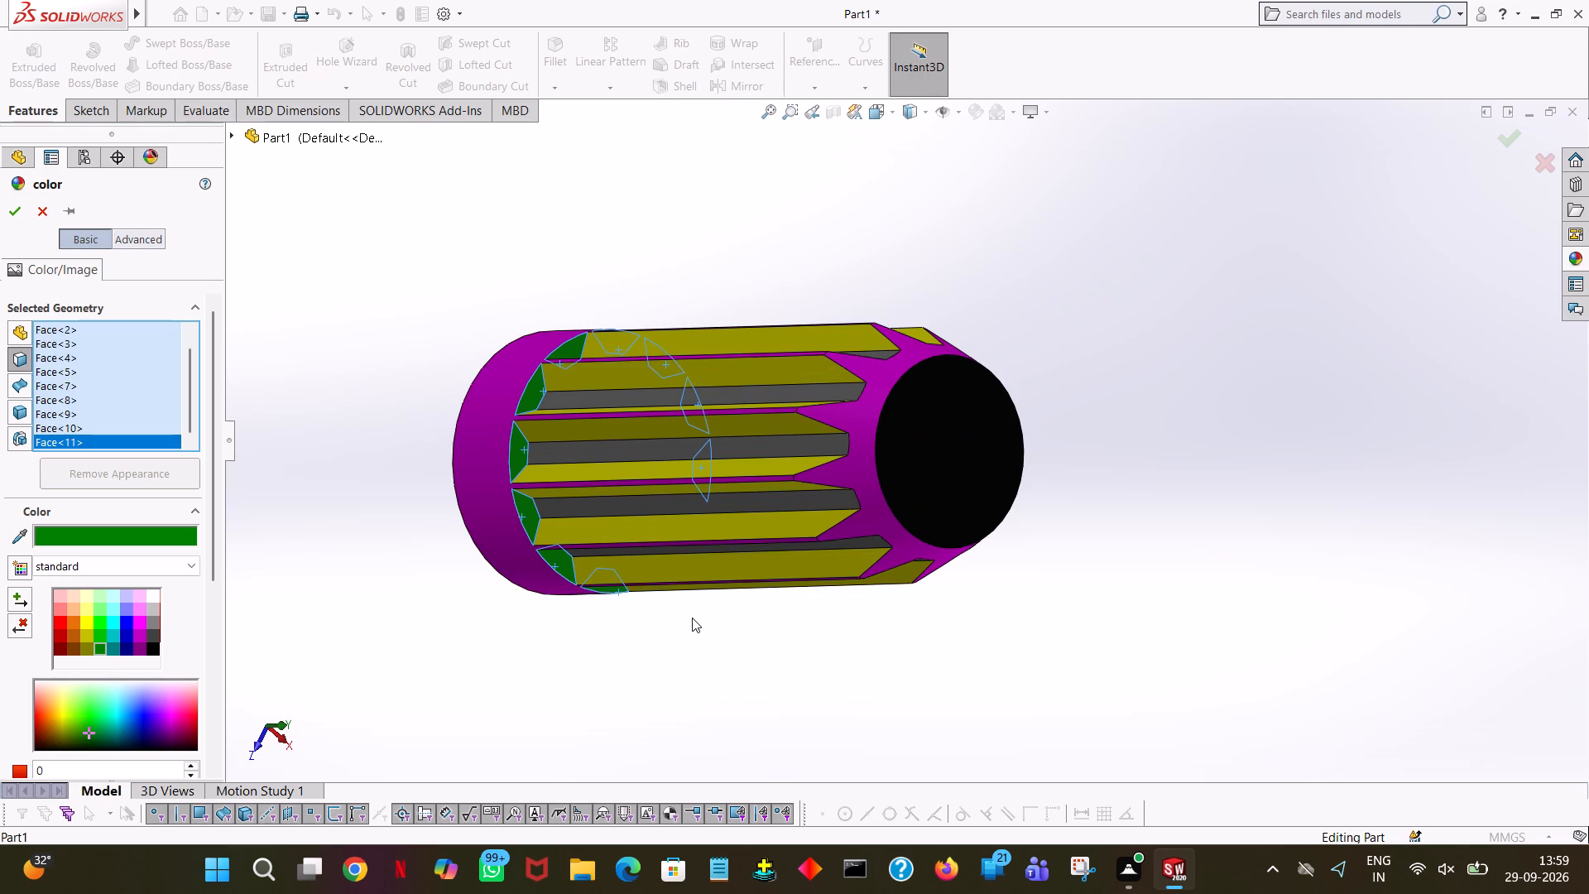
Add the remaining two groove end walls to the selection and apply the dark green colour appearance.
{"action": "middle_click_drag", "start_coordinate": [692, 618], "coordinate": [564, 602]}
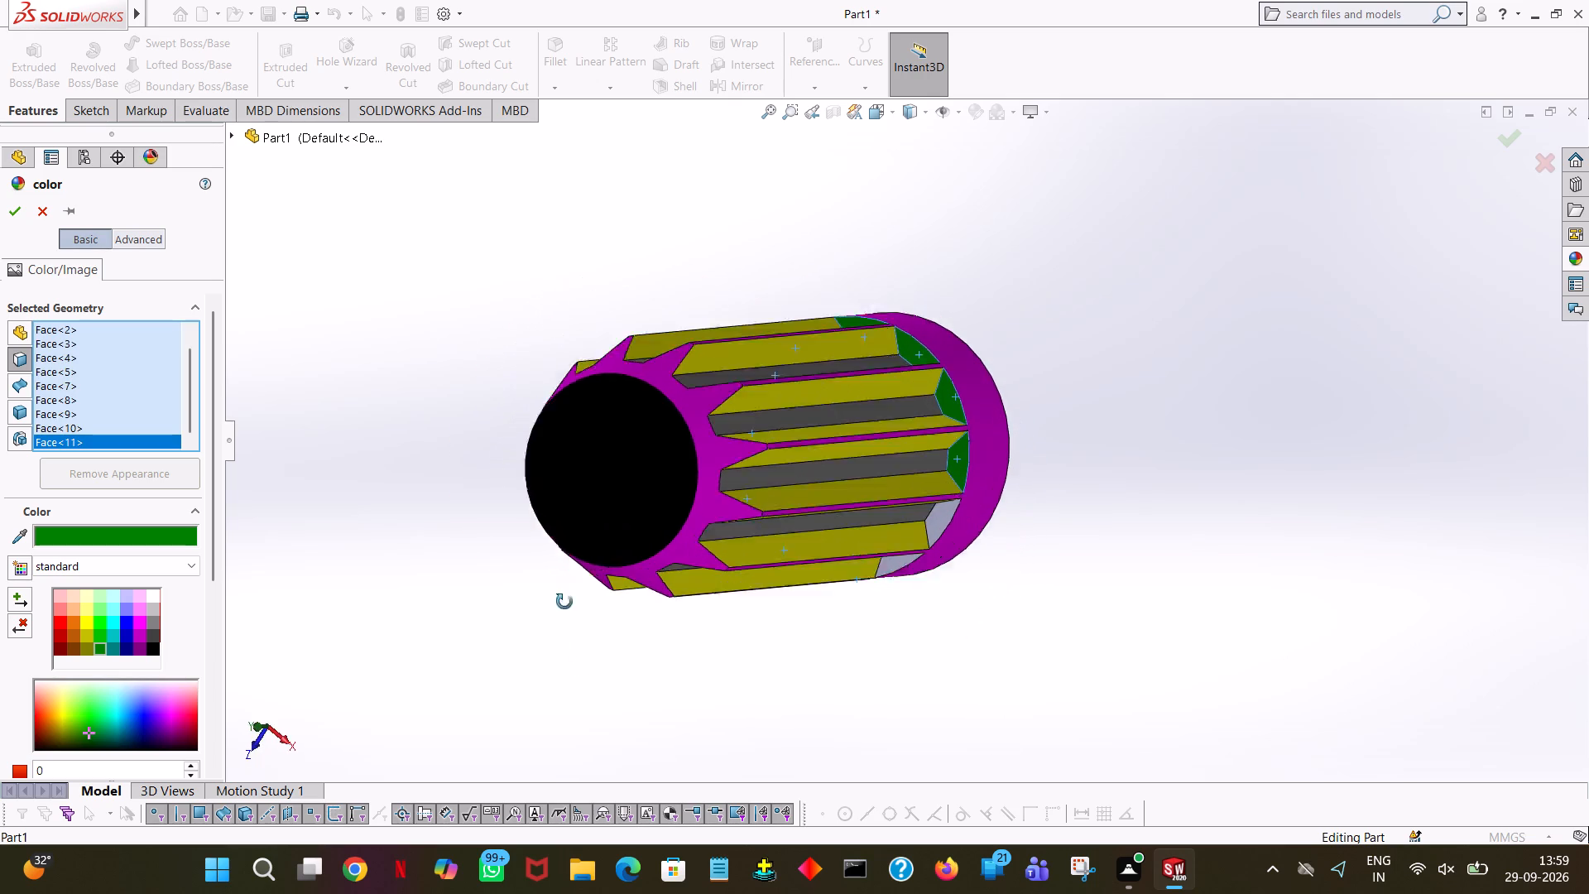
{"action": "middle_click_drag", "start_coordinate": [564, 602], "coordinate": [614, 516]}
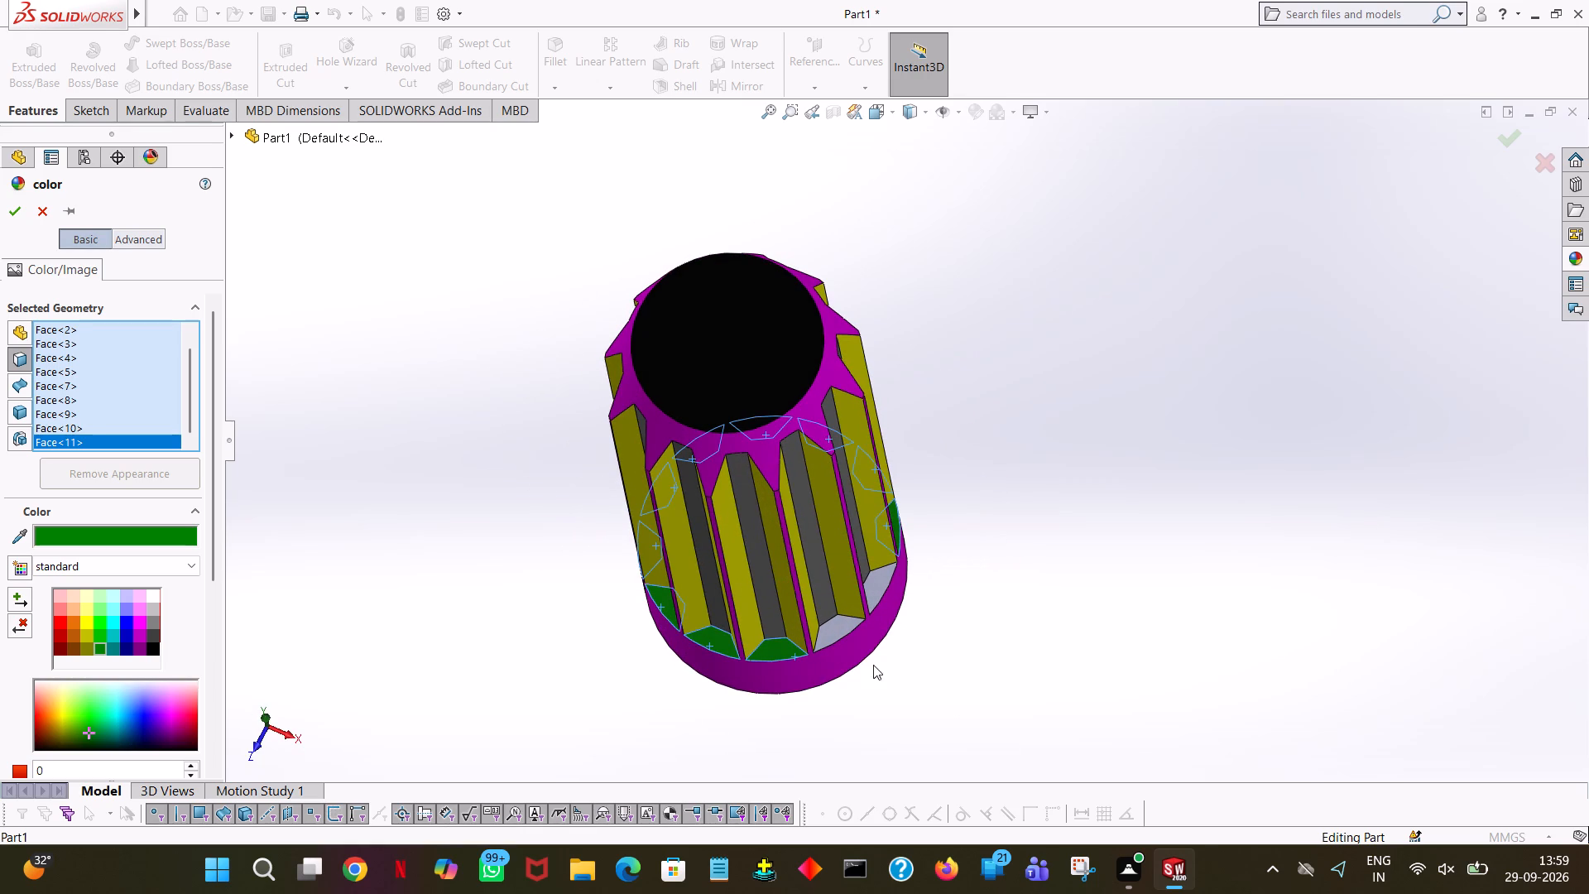
{"action": "left_click", "coordinate": [838, 637]}
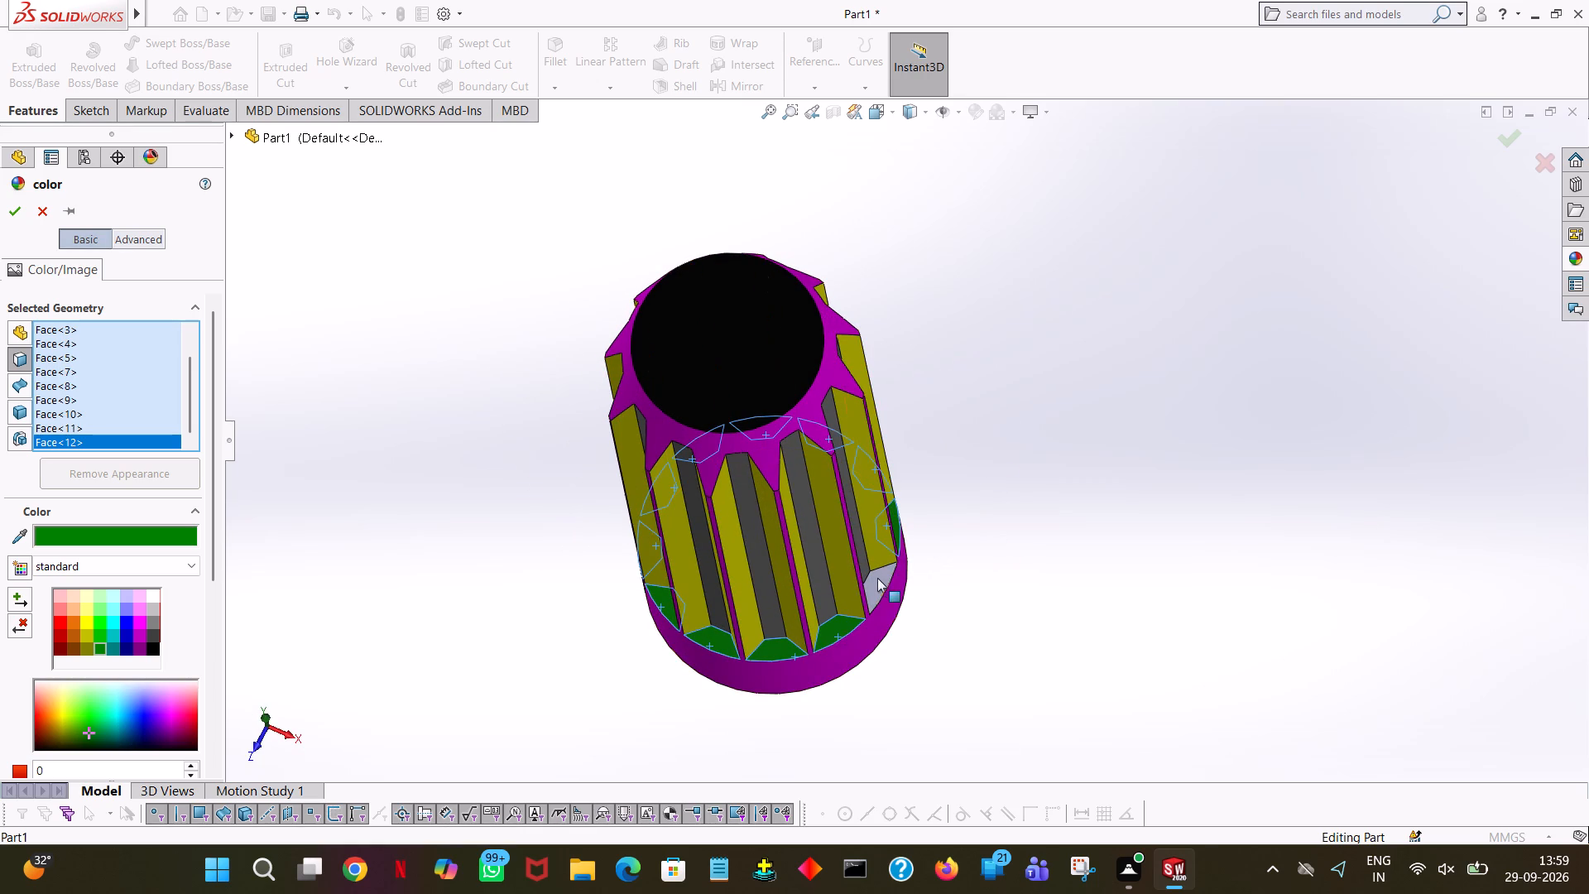
{"action": "left_click", "coordinate": [875, 572]}
{"action": "middle_click_drag", "start_coordinate": [930, 406], "coordinate": [917, 502]}
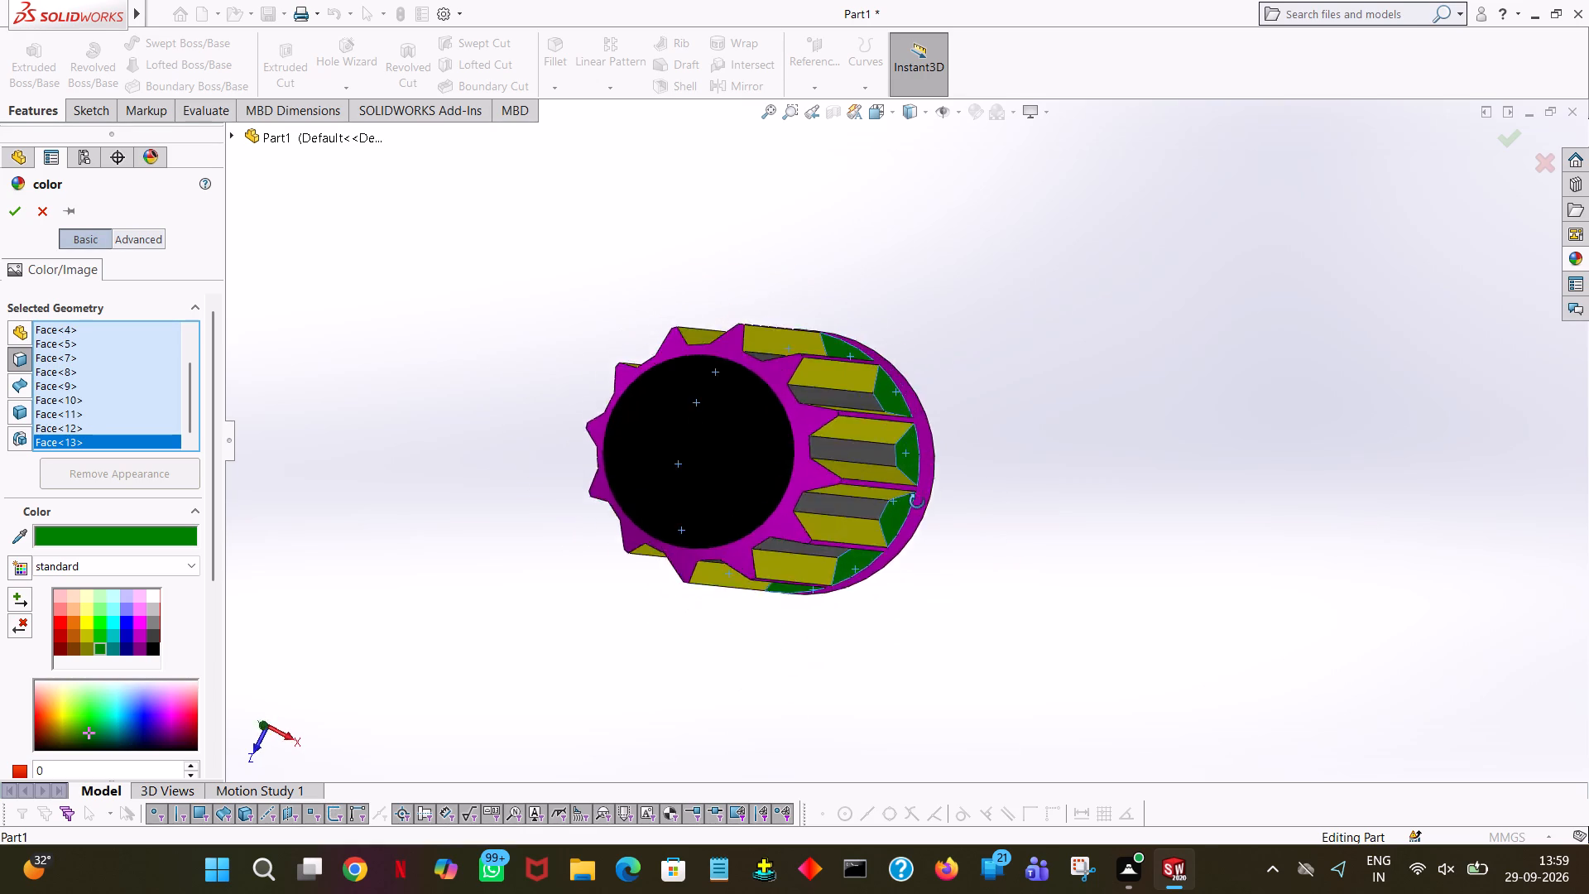
{"action": "middle_click_drag", "start_coordinate": [917, 502], "coordinate": [0, 416]}
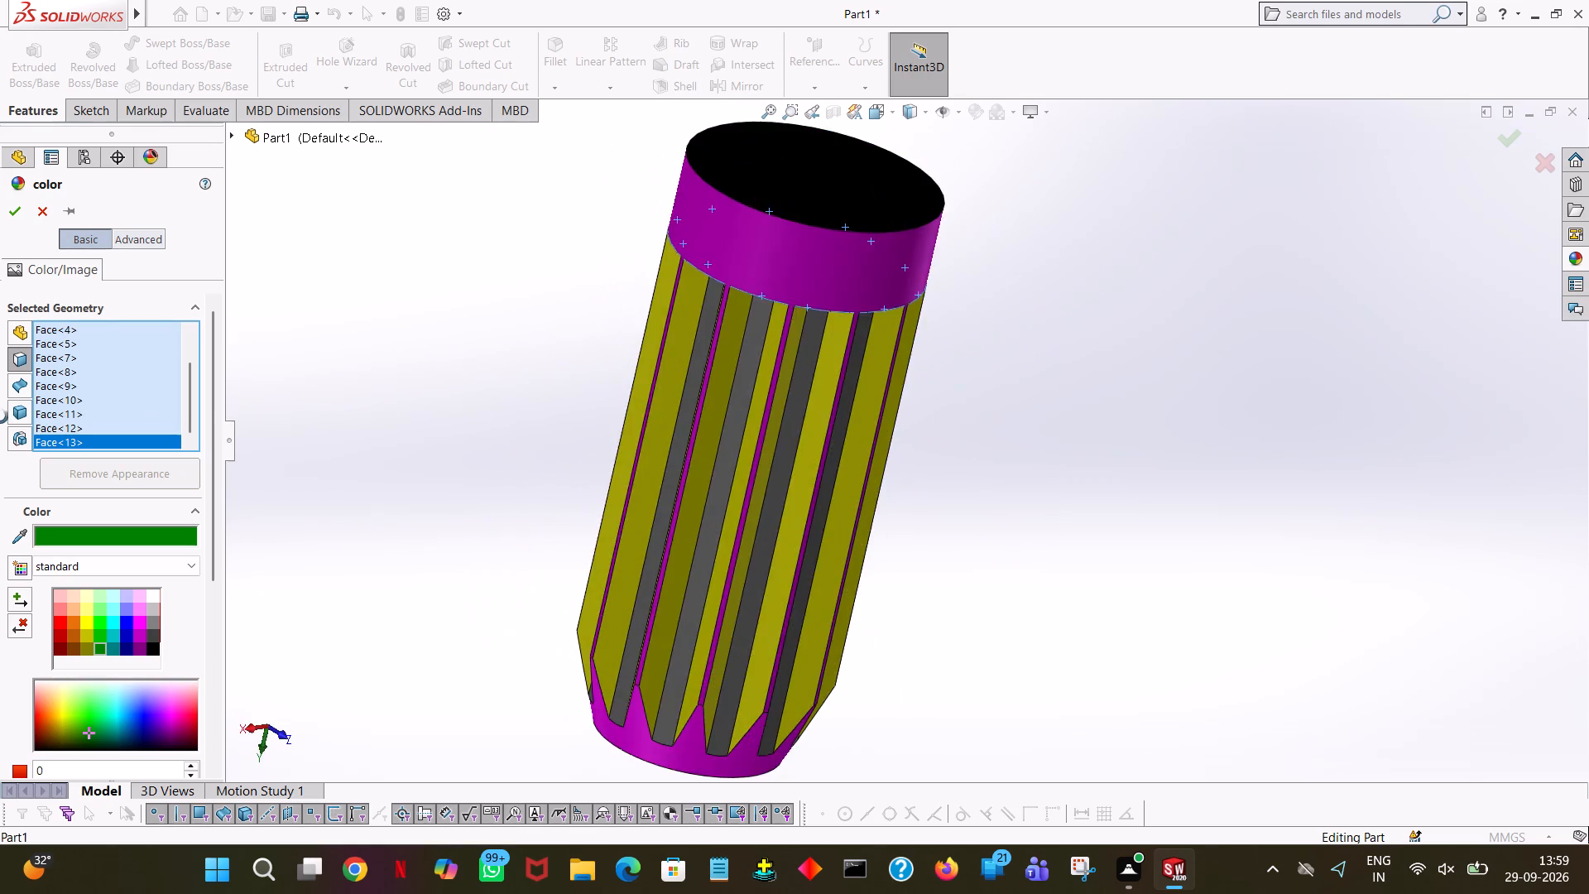
{"action": "middle_click_drag", "start_coordinate": [0, 416], "coordinate": [708, 260]}
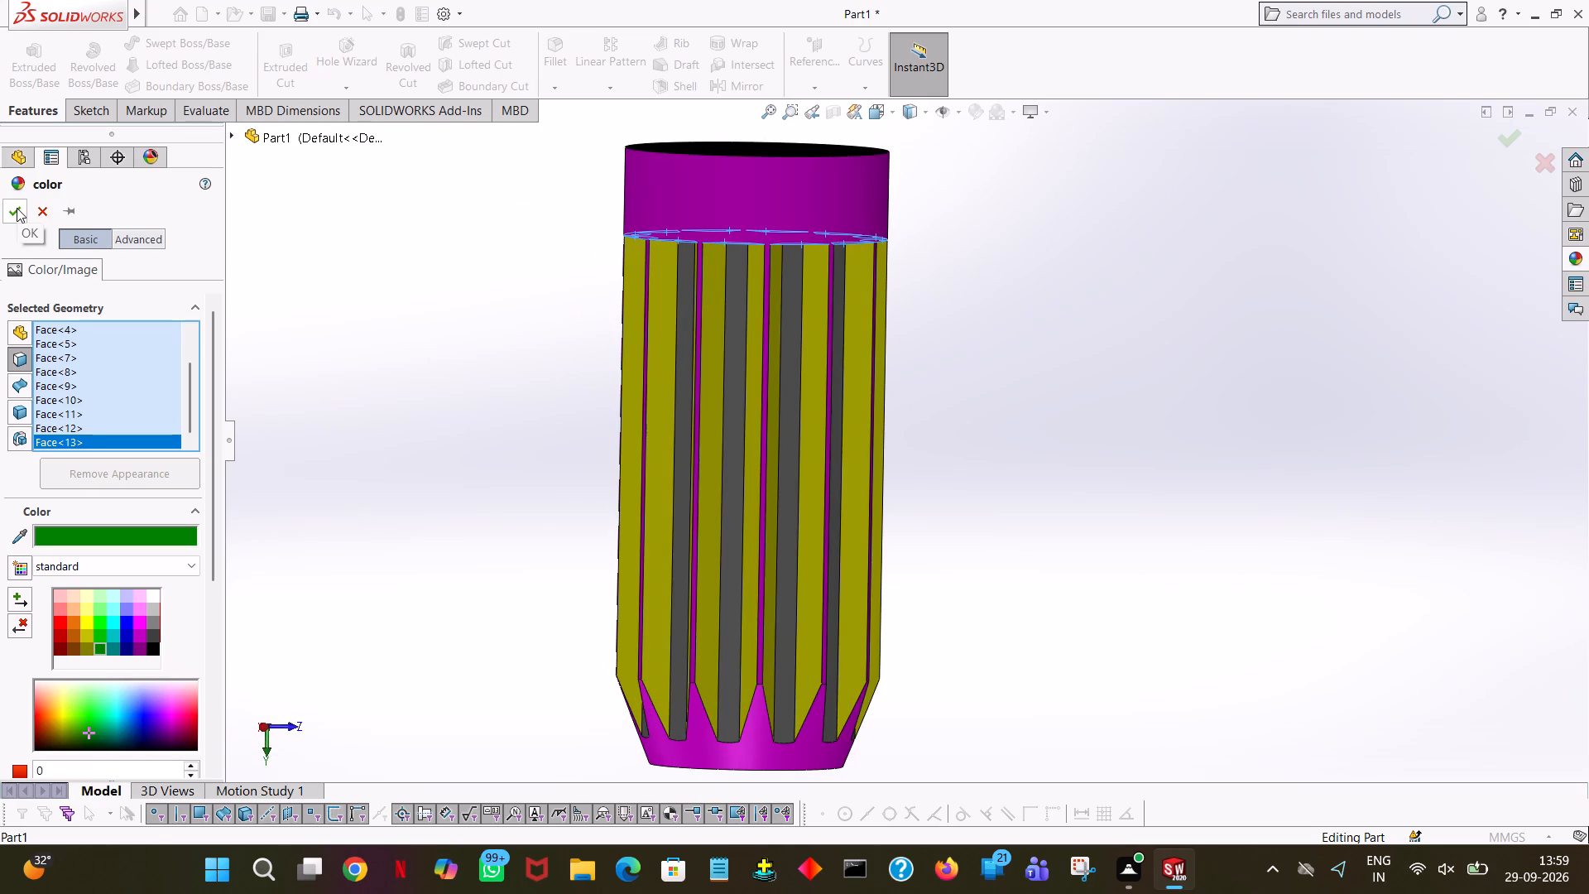
{"action": "left_click", "coordinate": [17, 208]}
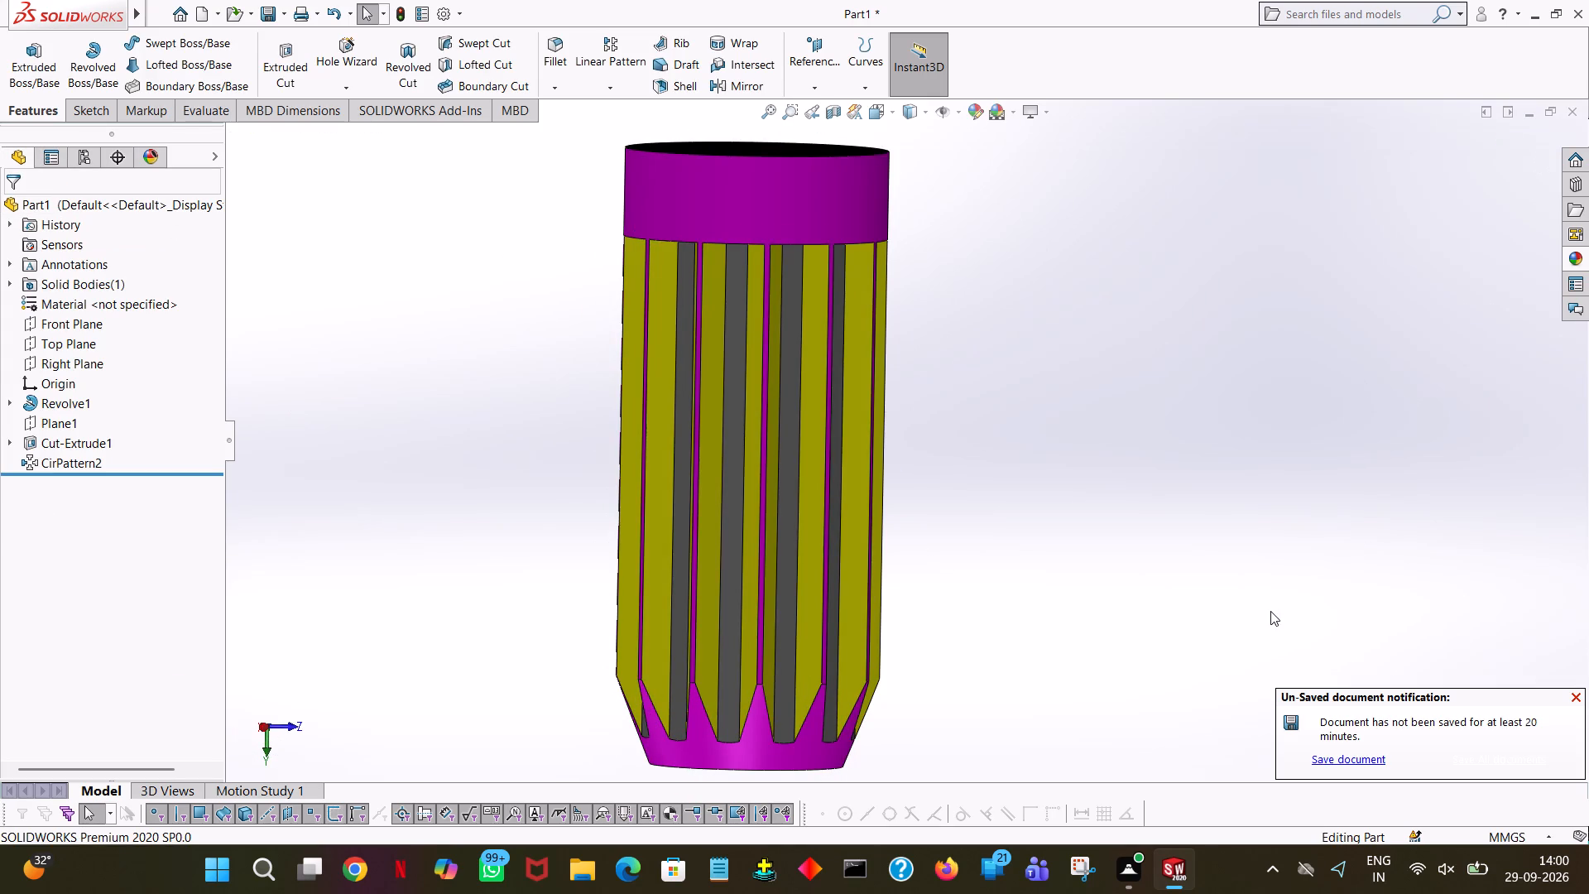
Examine the coloured splined shaft from all around, checking the end faces, collar, groove sides, floors and end walls.
{"action": "middle_click_drag", "start_coordinate": [1206, 663], "coordinate": [1221, 147]}
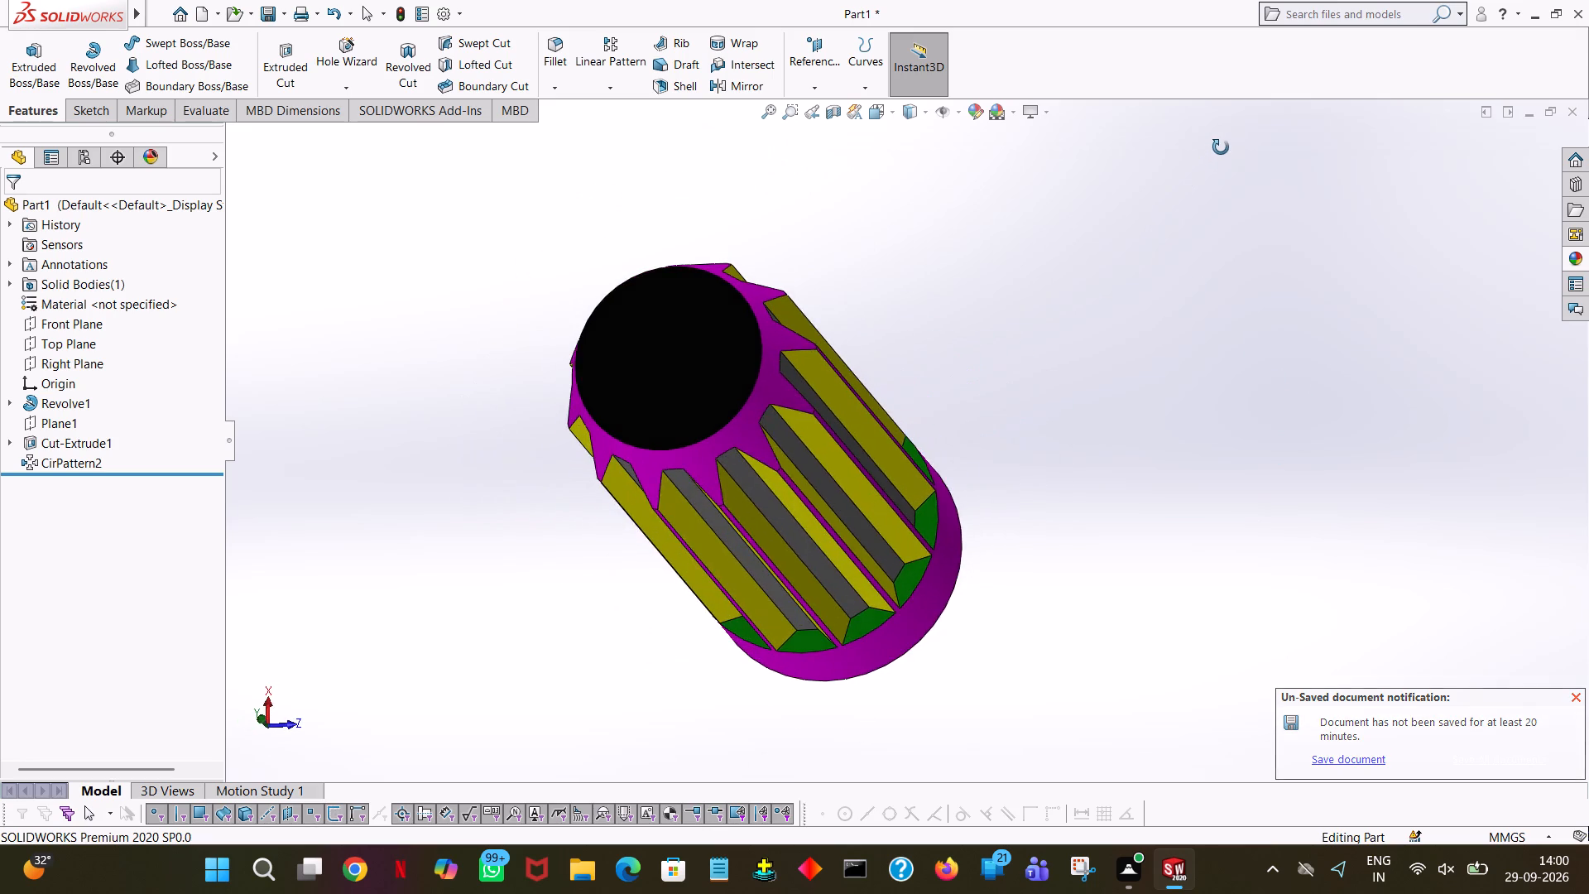
{"action": "middle_click_drag", "start_coordinate": [1221, 147], "coordinate": [1247, 280]}
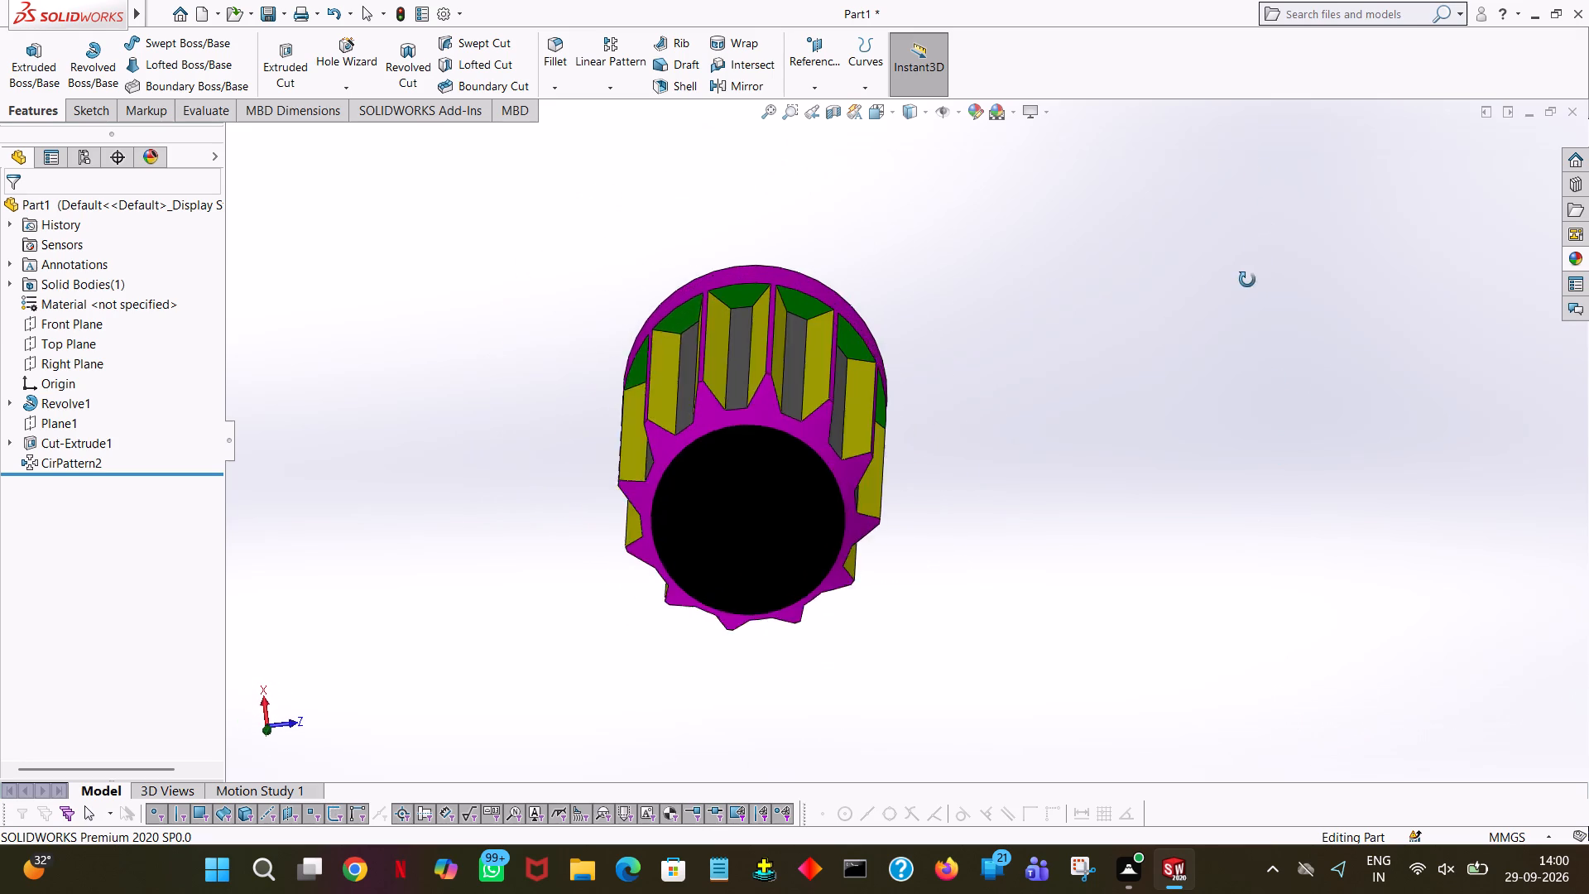
{"action": "middle_click_drag", "start_coordinate": [1247, 280], "coordinate": [1144, 138]}
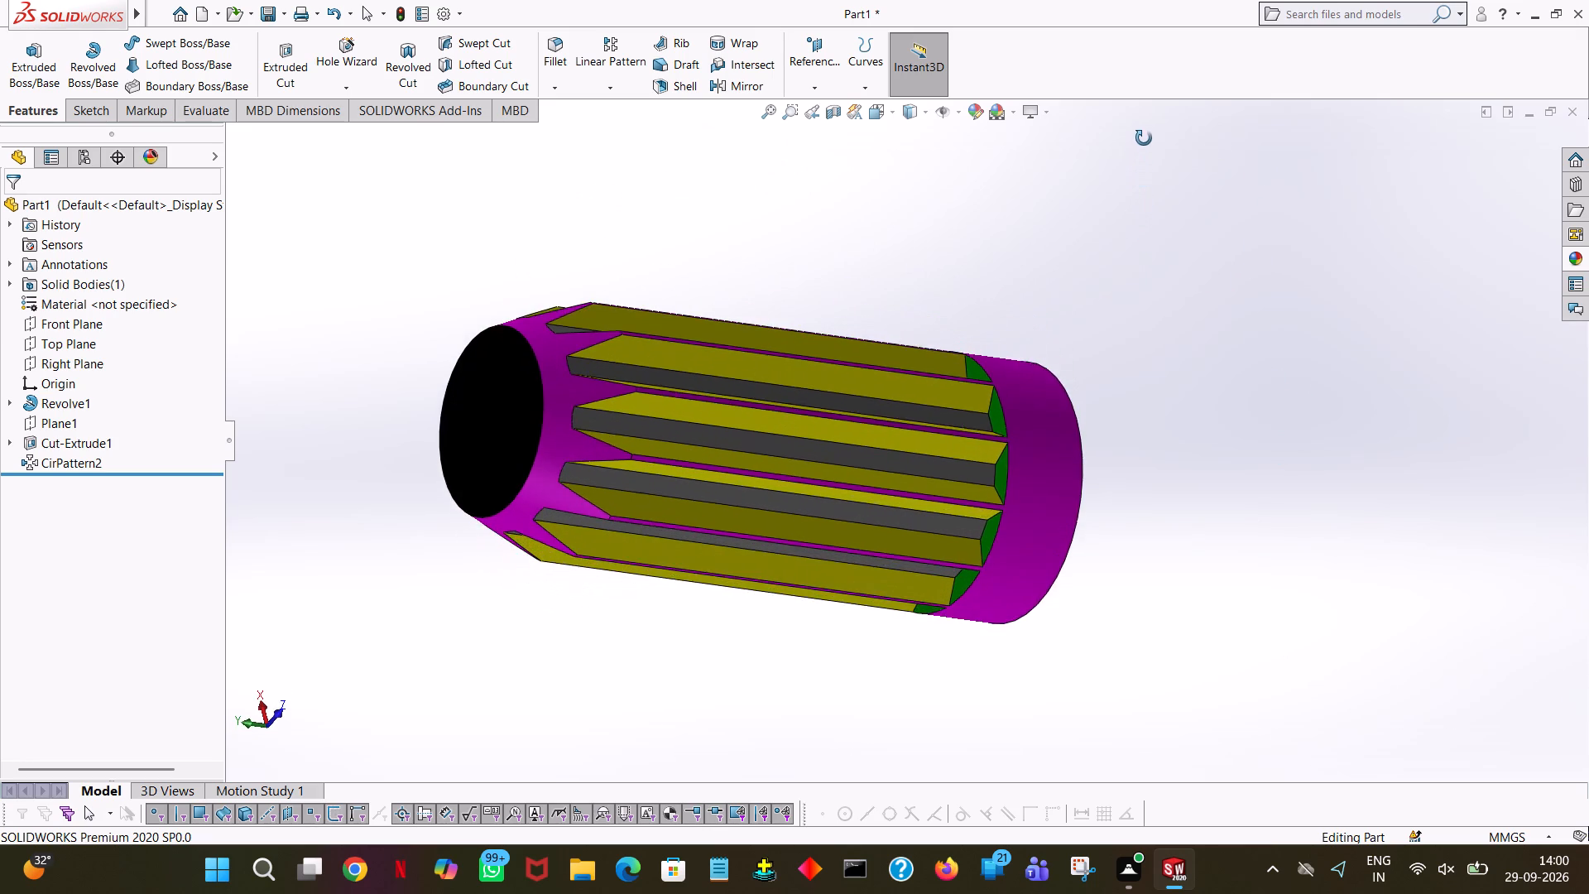
{"action": "middle_click_drag", "start_coordinate": [1144, 138], "coordinate": [1260, 175]}
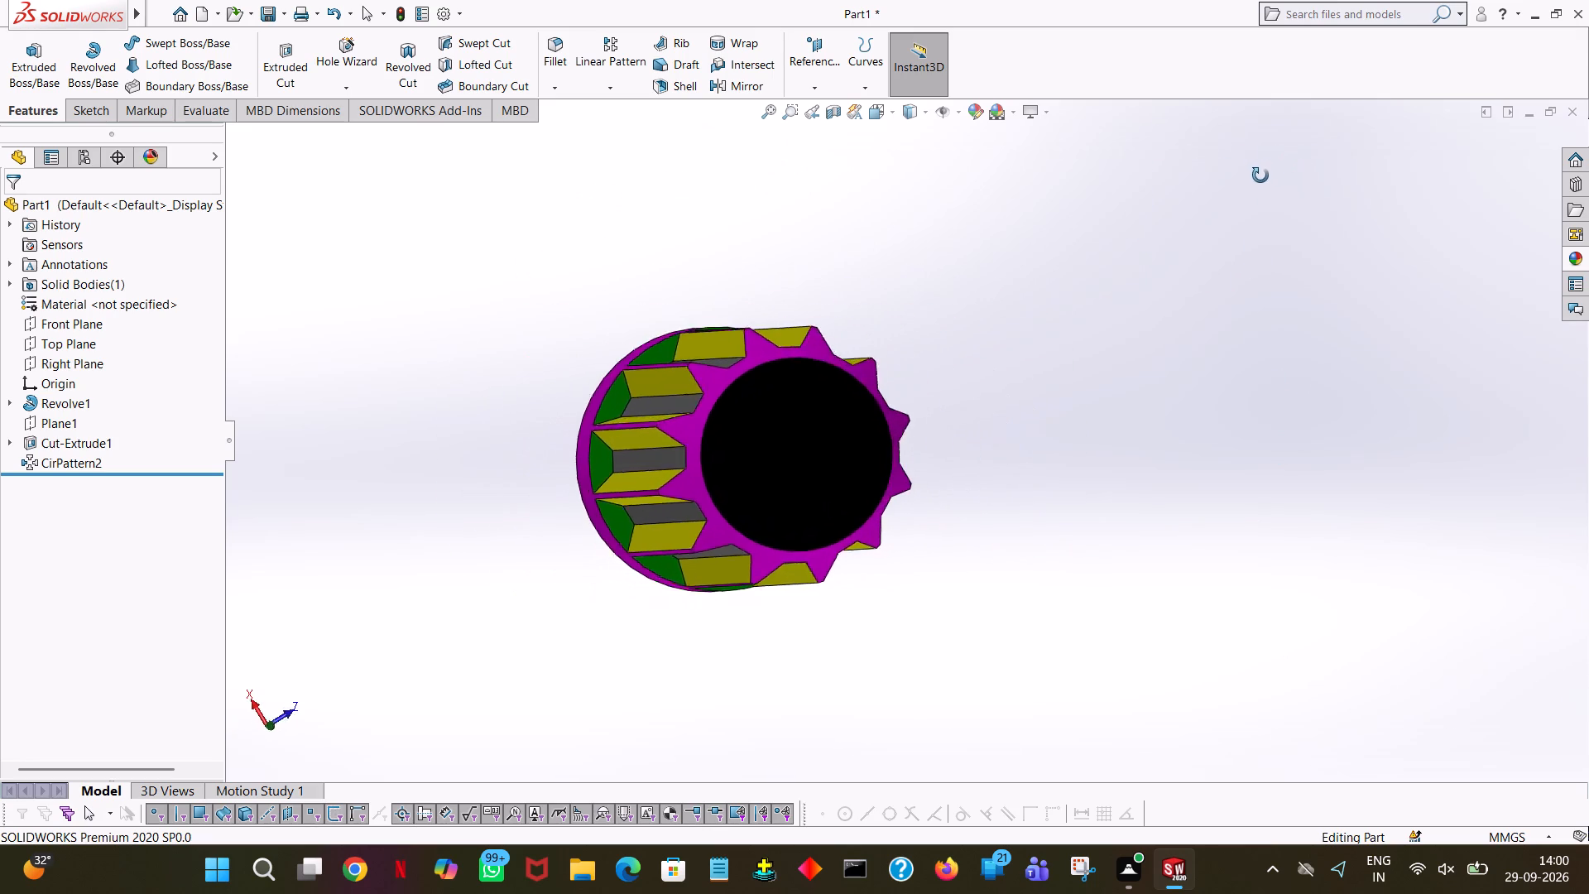
{"action": "middle_click_drag", "start_coordinate": [1260, 175], "coordinate": [1244, 163]}
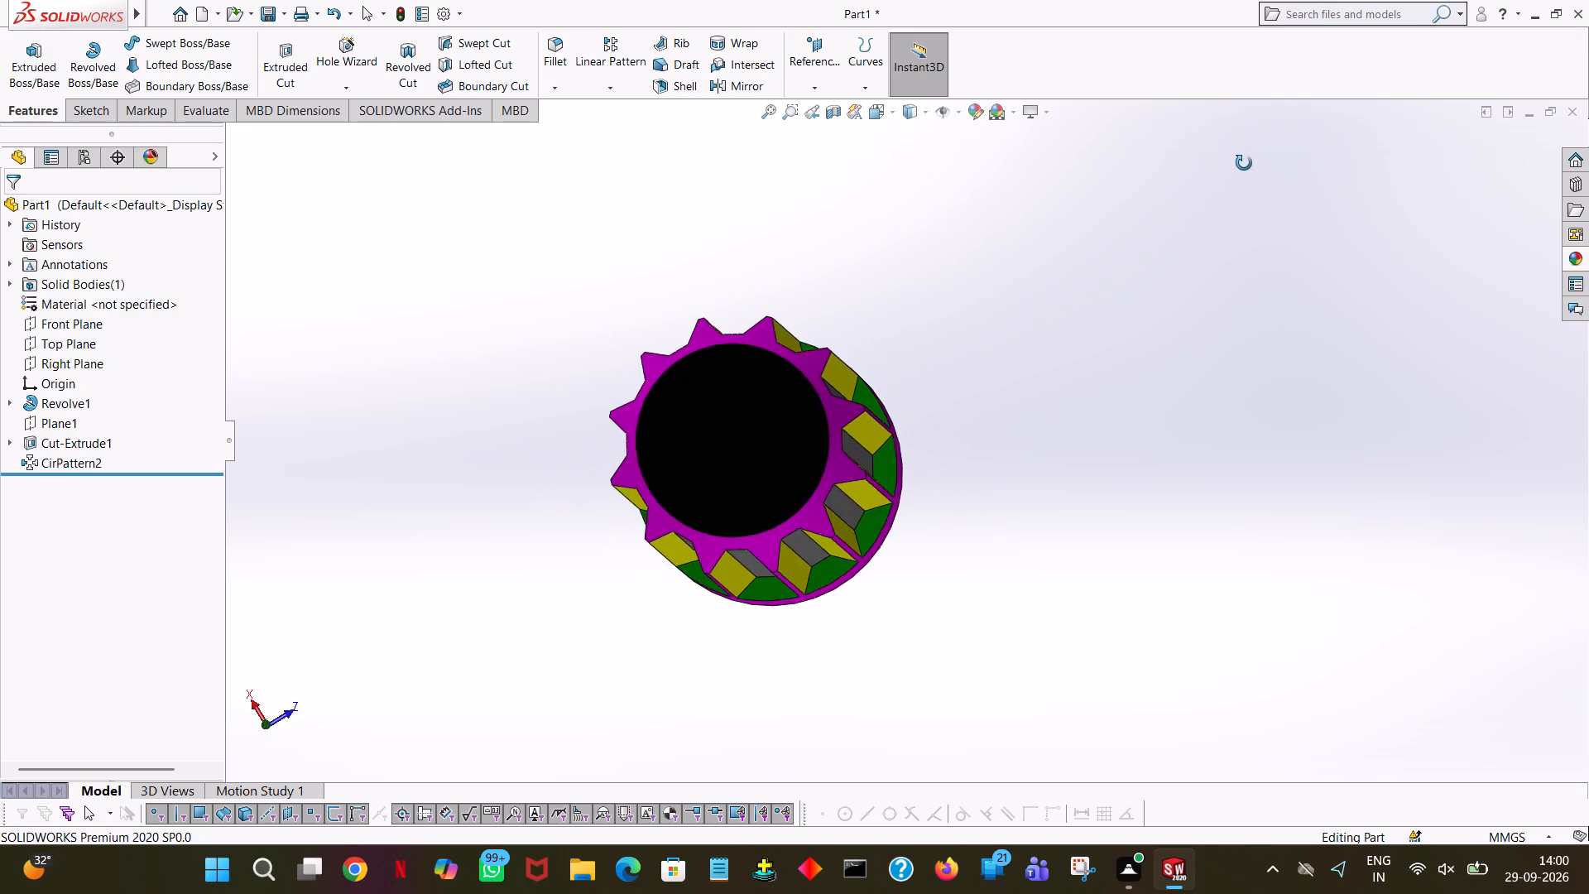
{"action": "middle_click_drag", "start_coordinate": [1244, 163], "coordinate": [1252, 170]}
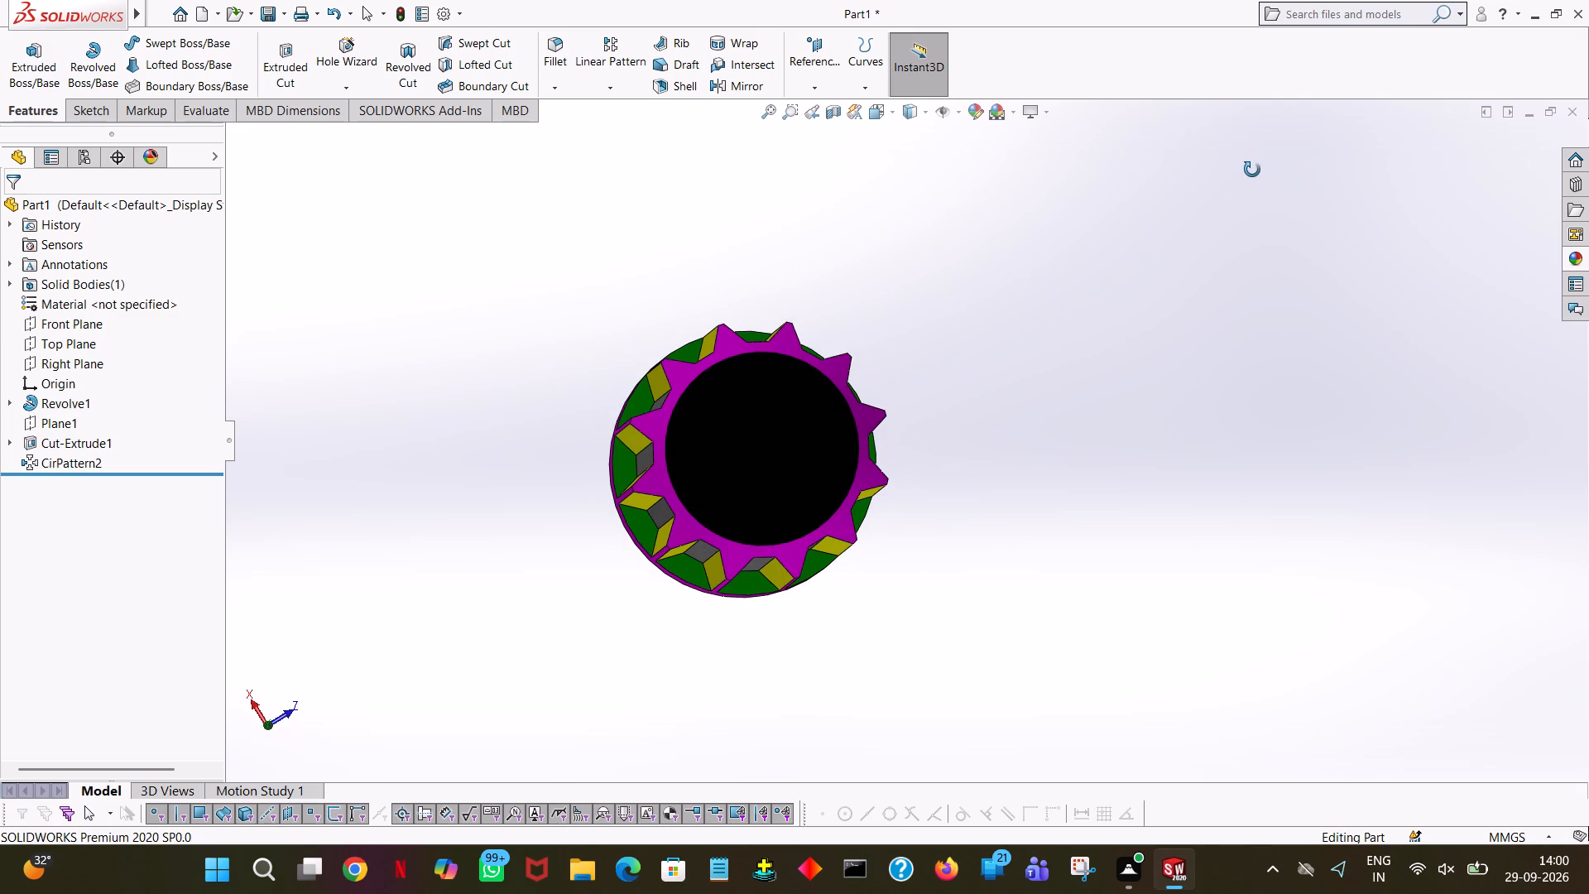
{"action": "middle_click_drag", "start_coordinate": [1252, 170], "coordinate": [1251, 223]}
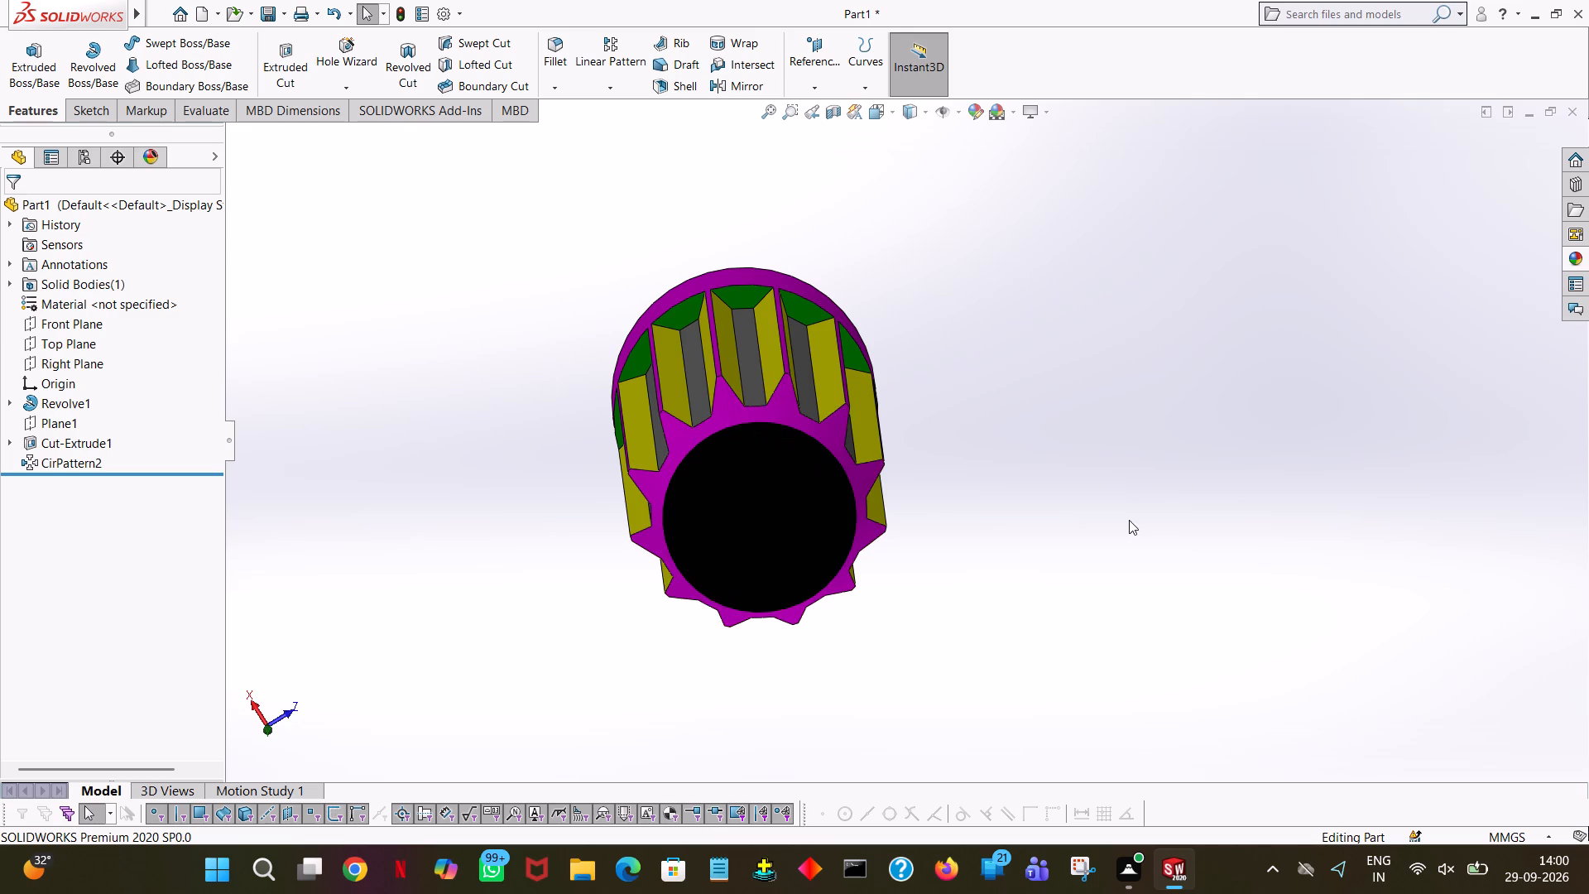
{"action": "middle_click_drag", "start_coordinate": [944, 568], "coordinate": [522, 618]}
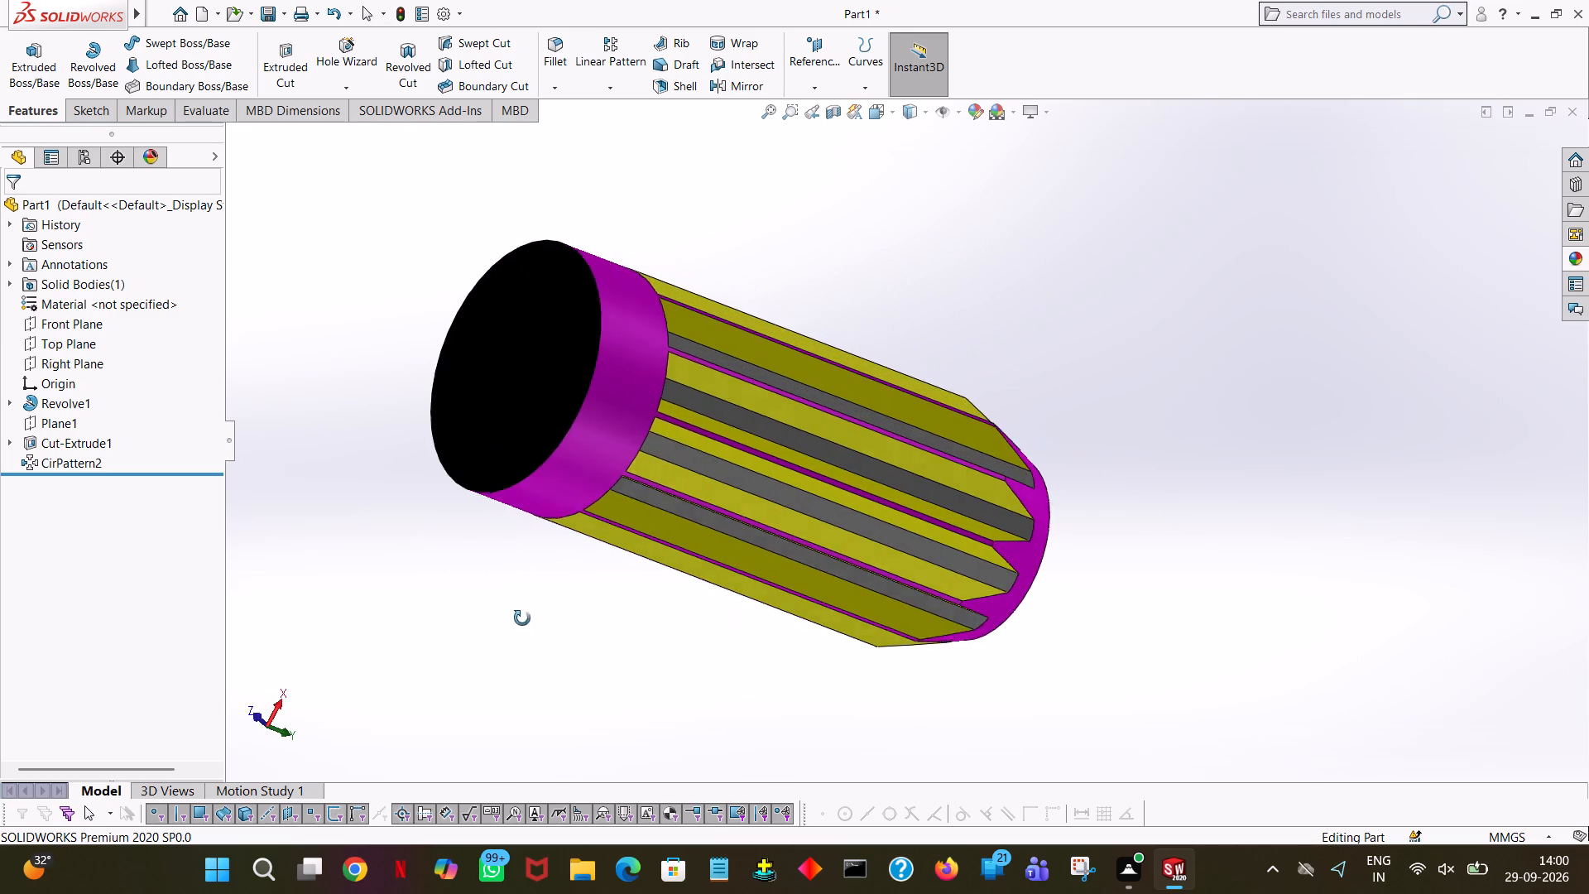
{"action": "middle_click_drag", "start_coordinate": [522, 618], "coordinate": [511, 617]}
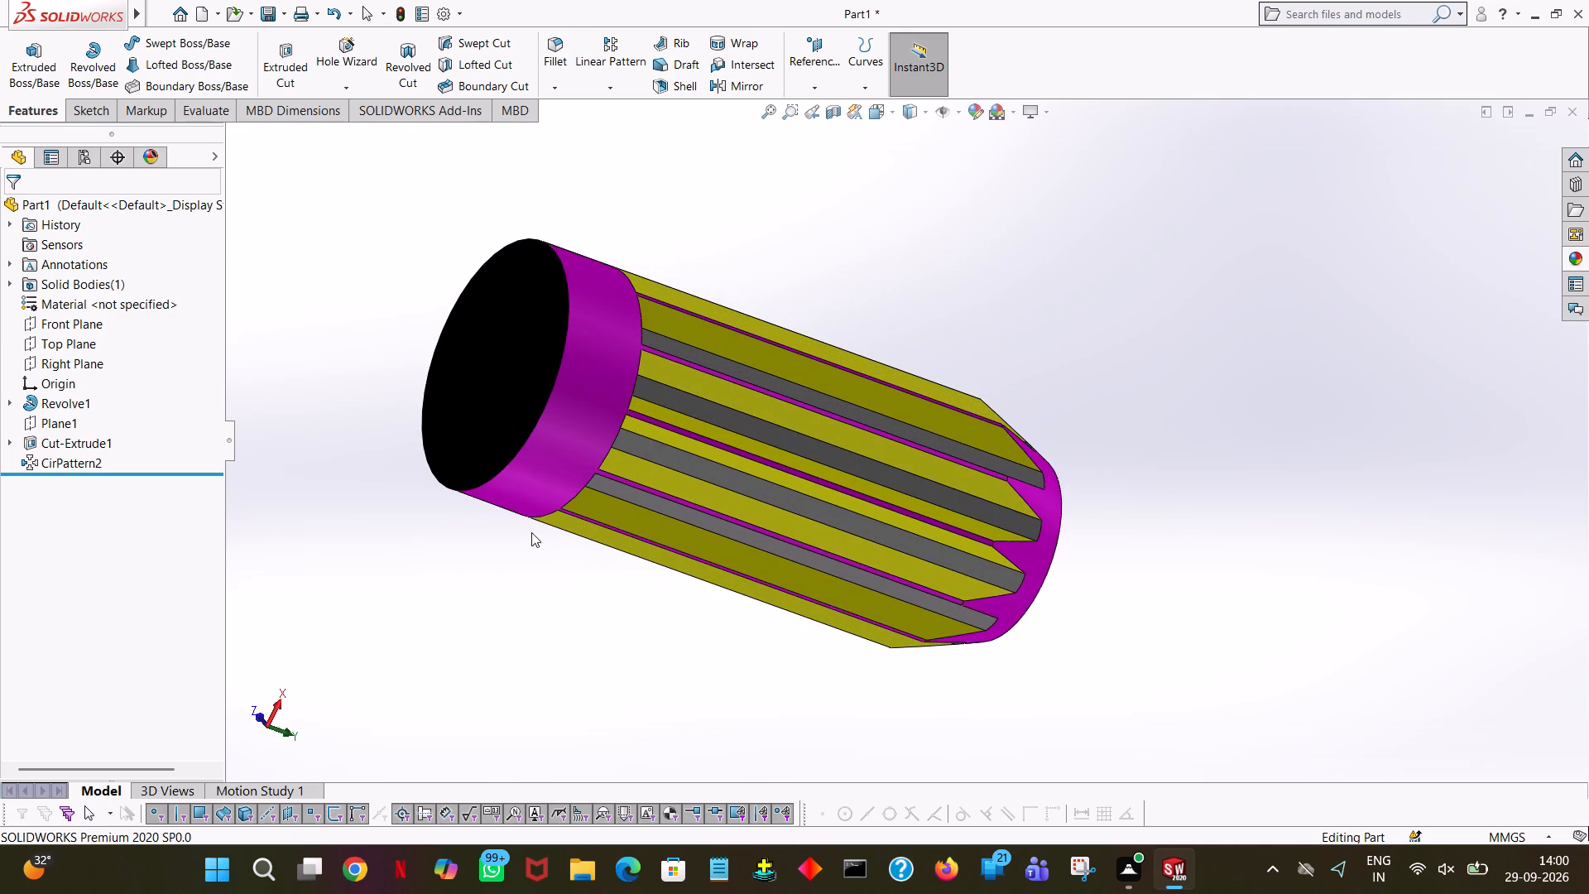
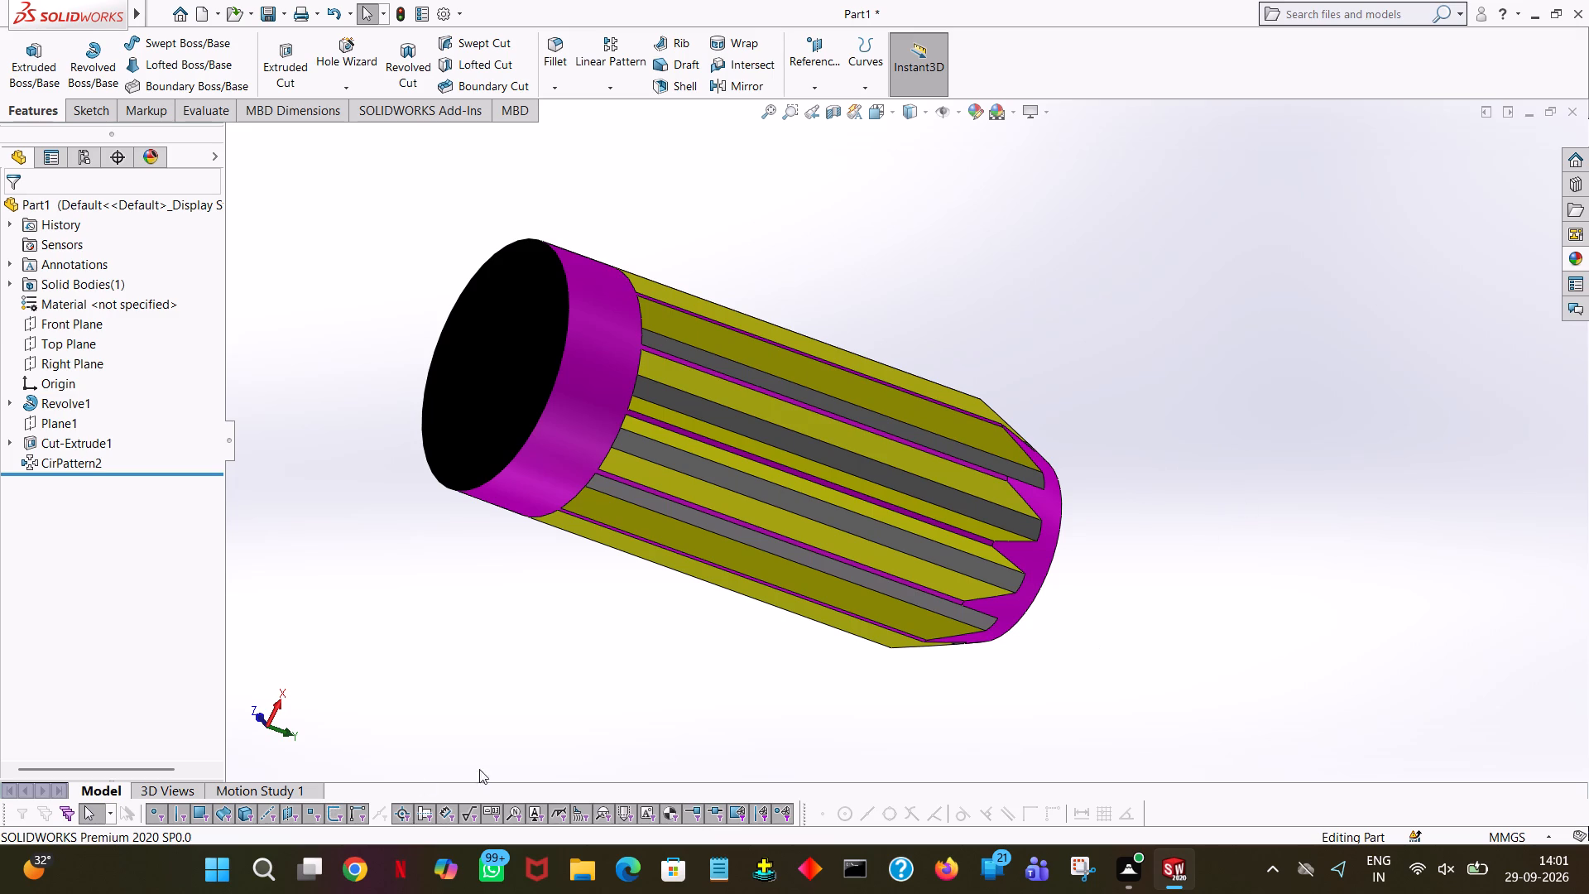
Examine the finished shaft's colouring again from both ends and along the grooves.
{"action": "middle_click_drag", "start_coordinate": [1090, 497], "coordinate": [1301, 575]}
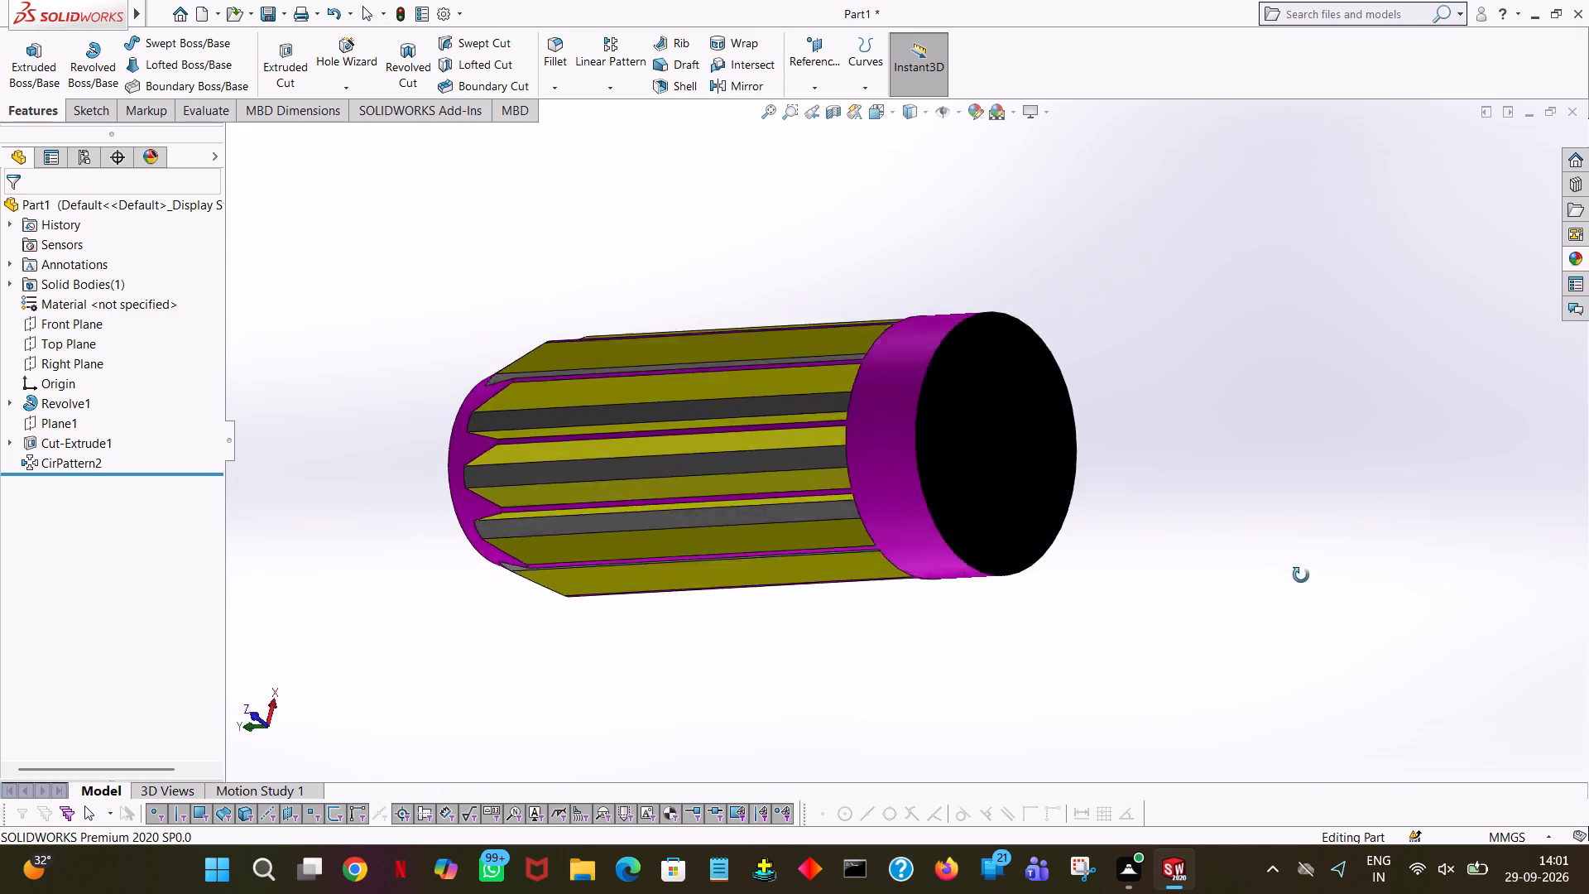
{"action": "middle_click_drag", "start_coordinate": [1301, 575], "coordinate": [1424, 622]}
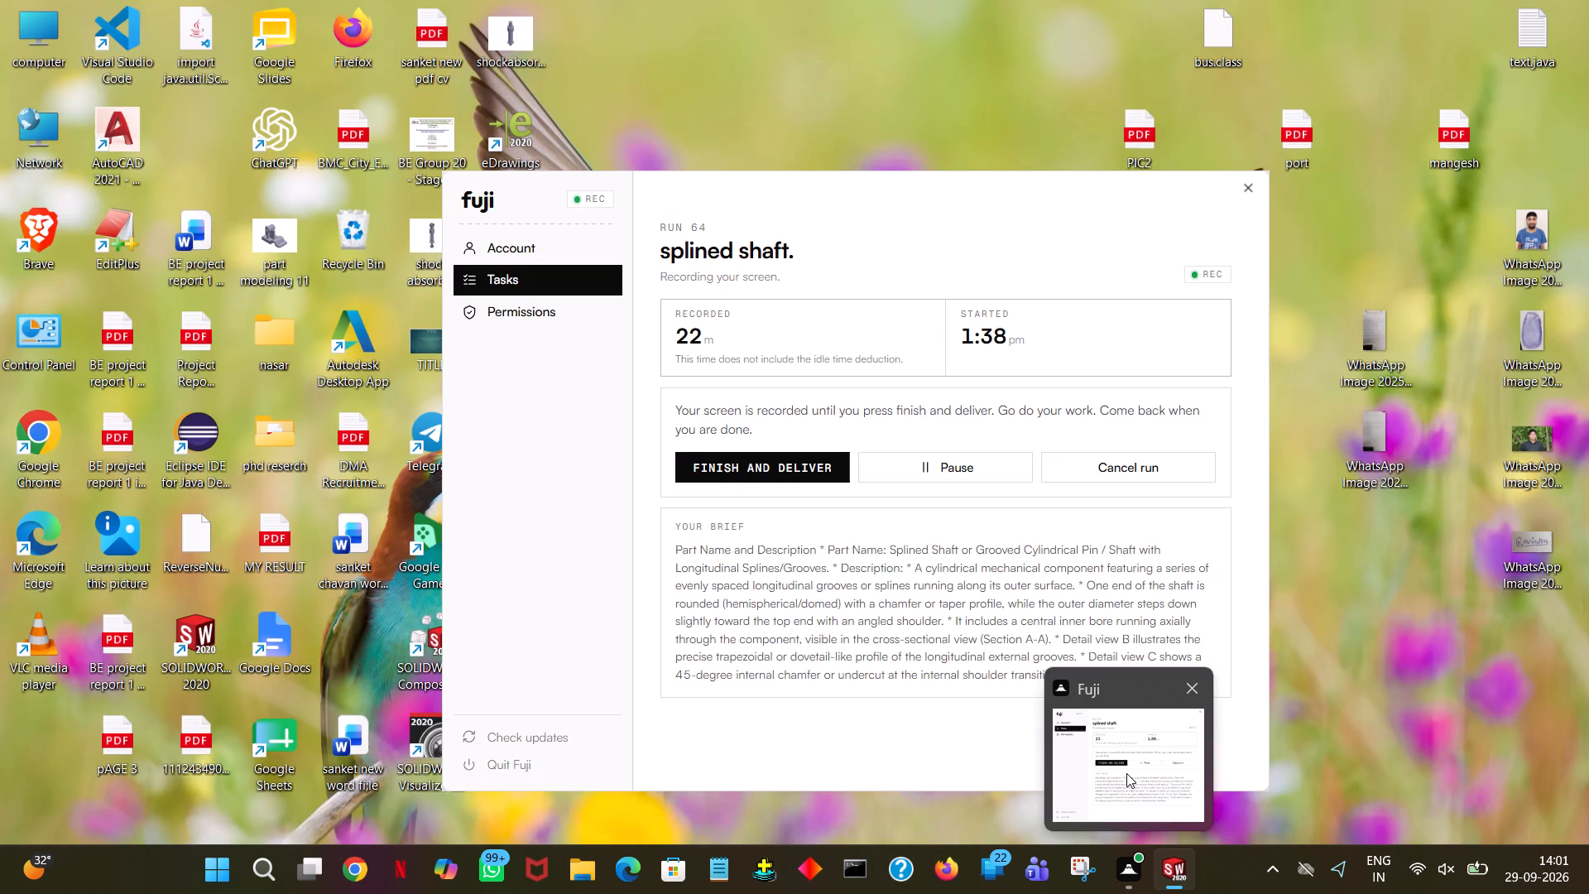
{"action": "middle_click_drag", "start_coordinate": [1277, 387], "coordinate": [1408, 348]}
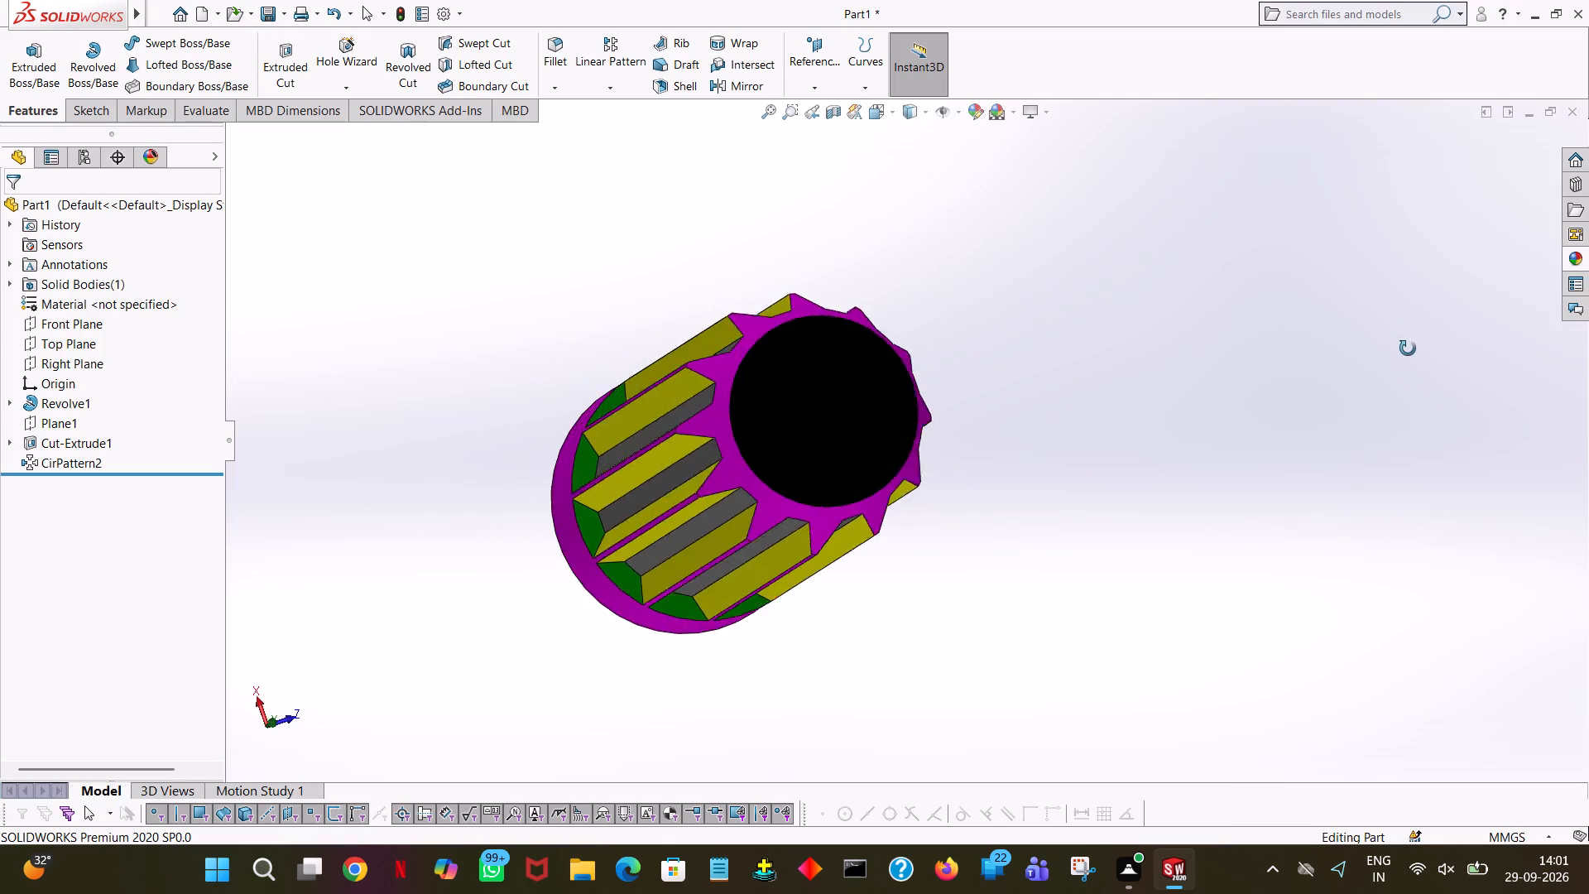
{"action": "middle_click_drag", "start_coordinate": [1408, 348], "coordinate": [1262, 339]}
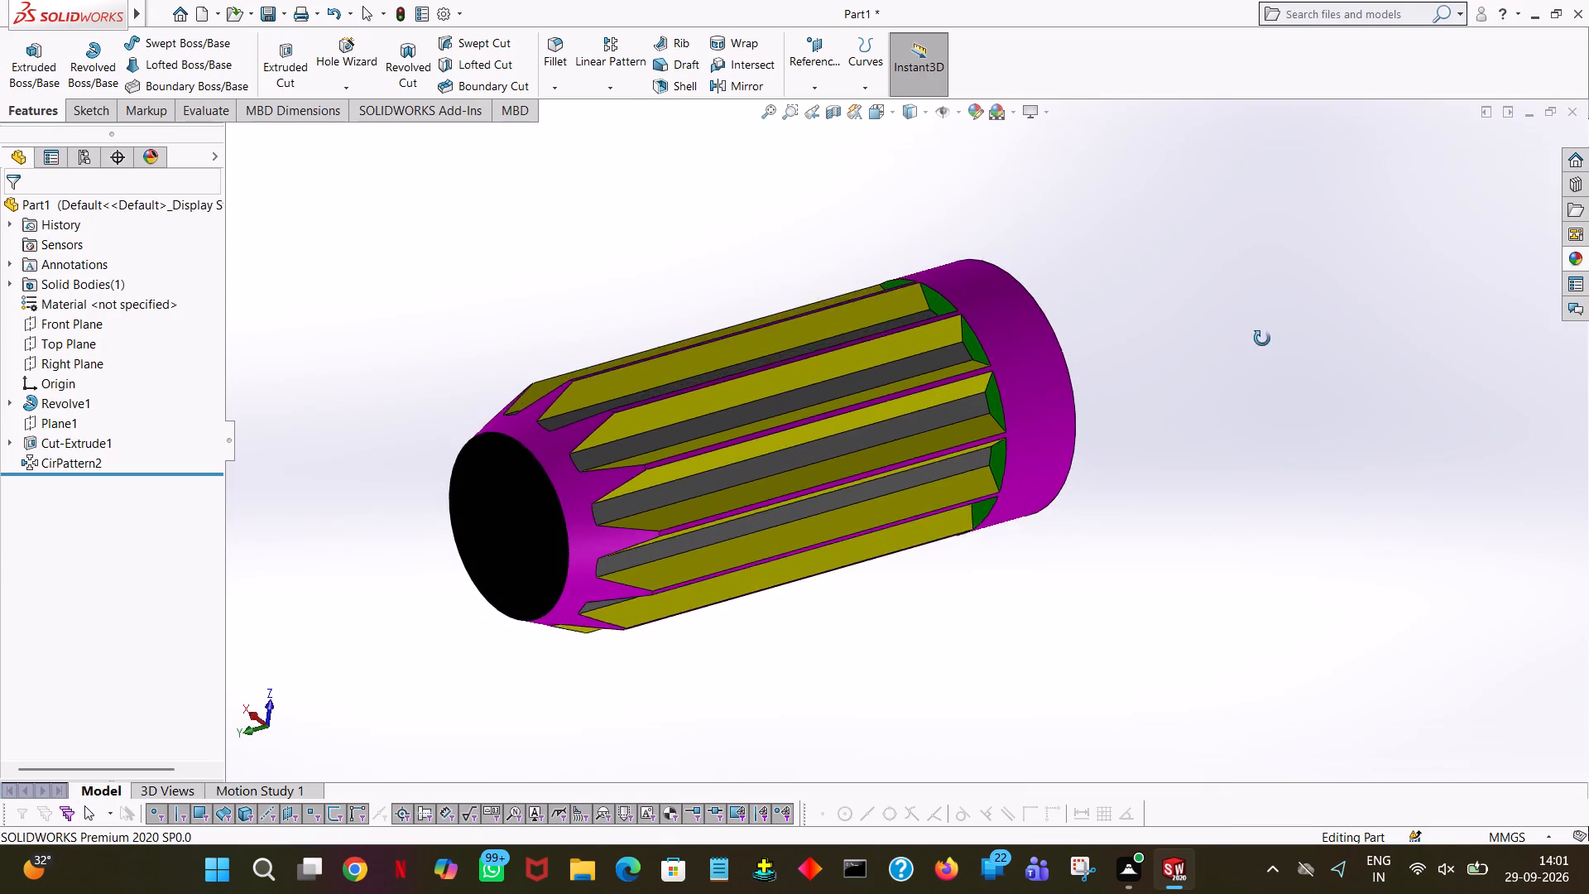
{"action": "middle_click_drag", "start_coordinate": [1262, 339], "coordinate": [1279, 454]}
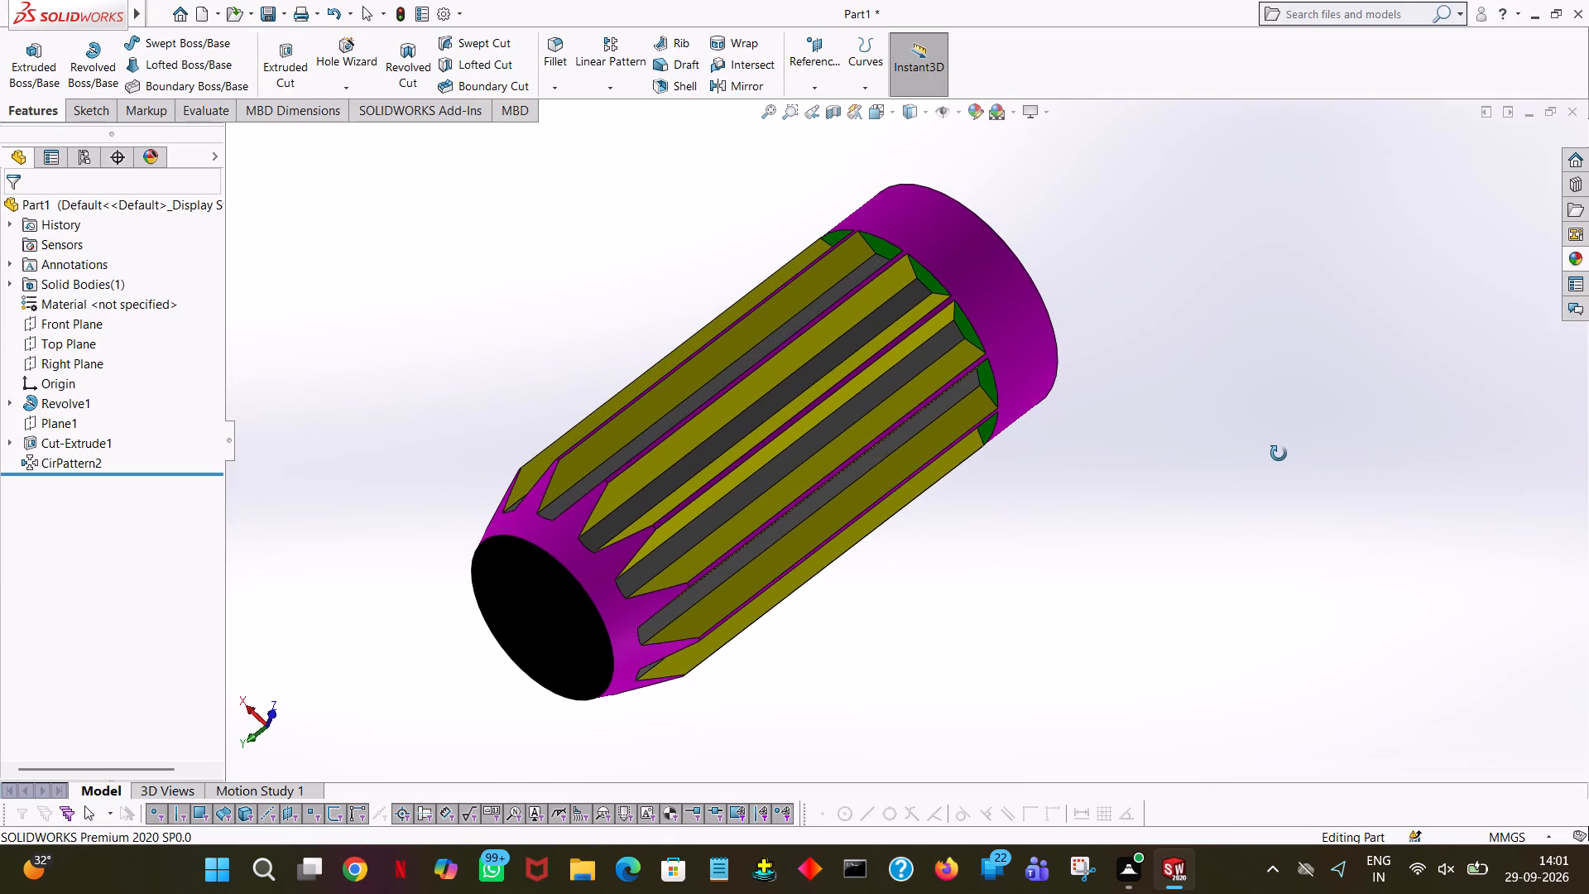
{"action": "middle_click_drag", "start_coordinate": [1279, 454], "coordinate": [1236, 578]}
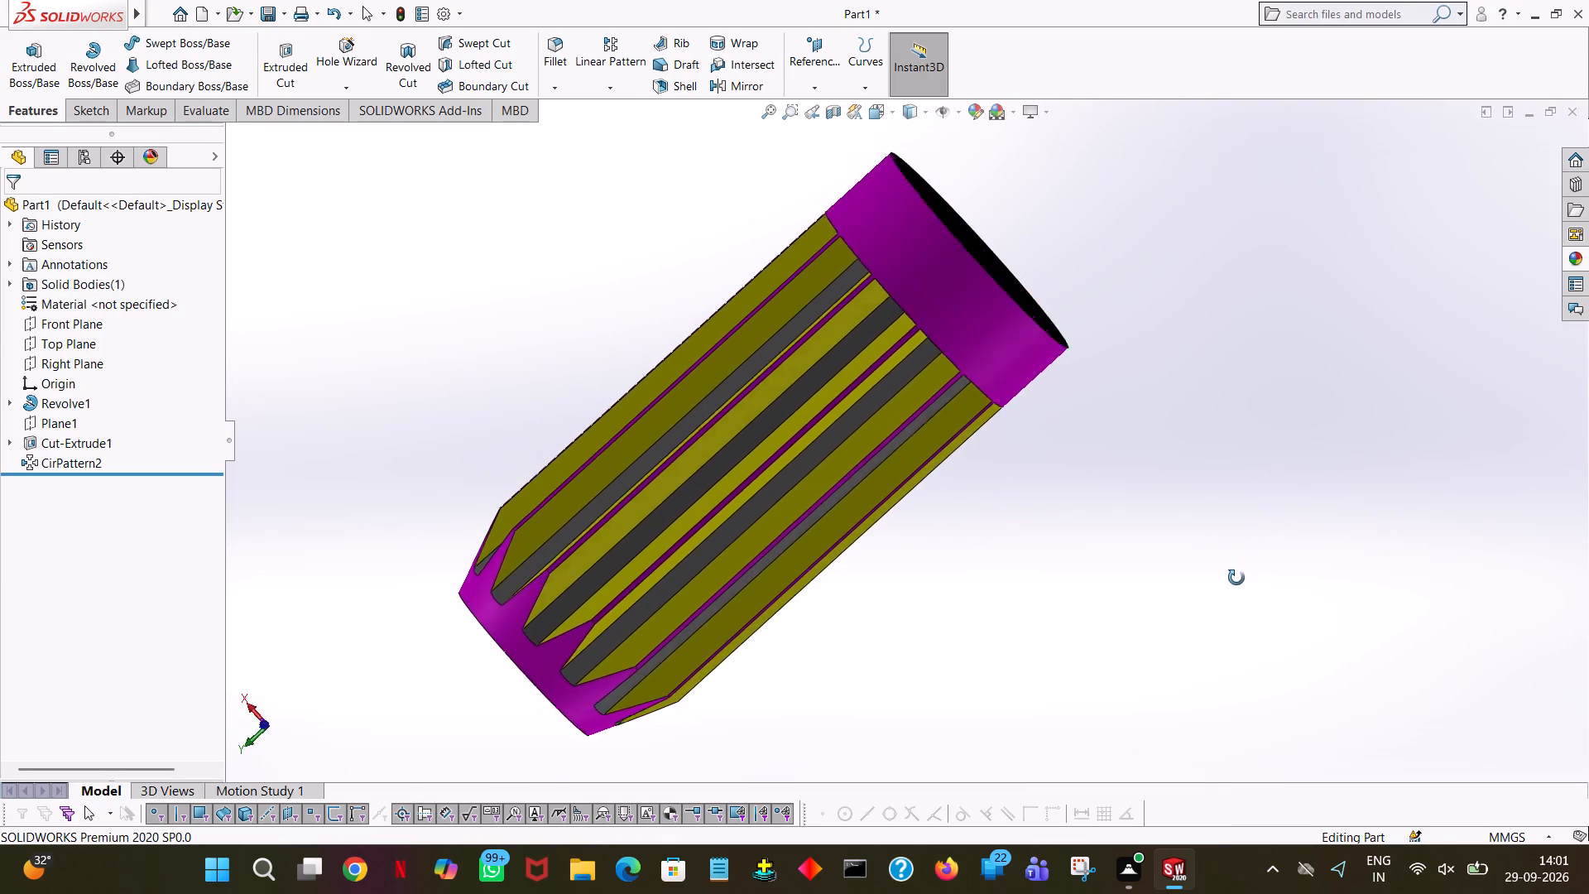
{"action": "middle_click_drag", "start_coordinate": [1236, 578], "coordinate": [1058, 727]}
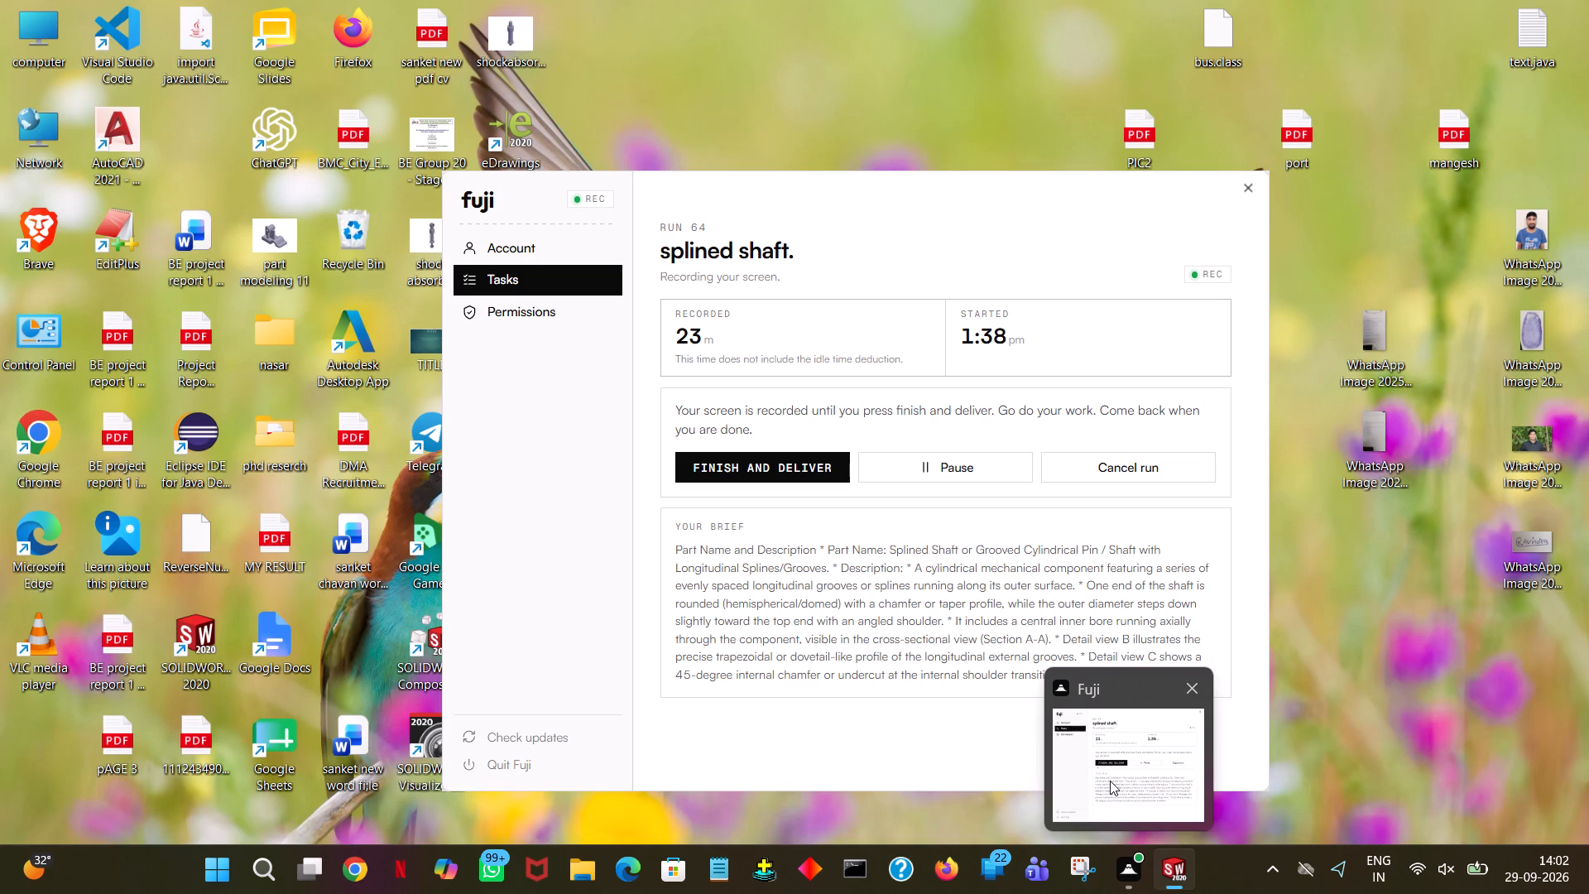
Export the part as an Adobe PDF named splined shaft in the pdf new job folder on drive E.
{"action": "left_click", "coordinate": [262, 7]}
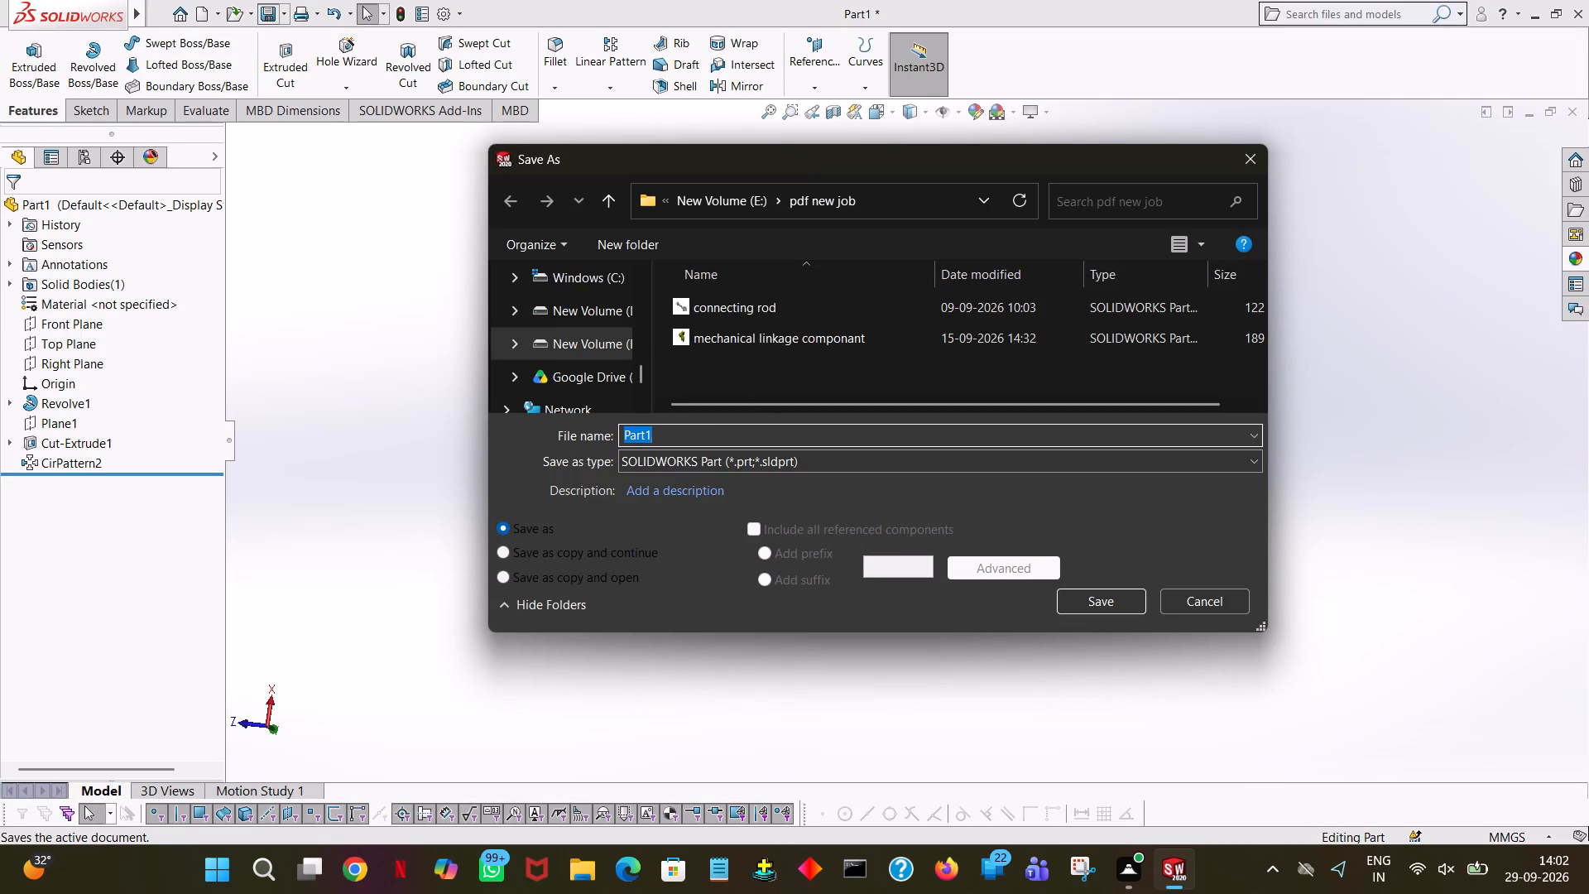
{"action": "type", "text": "splined s"}
{"action": "type", "text": "haft"}
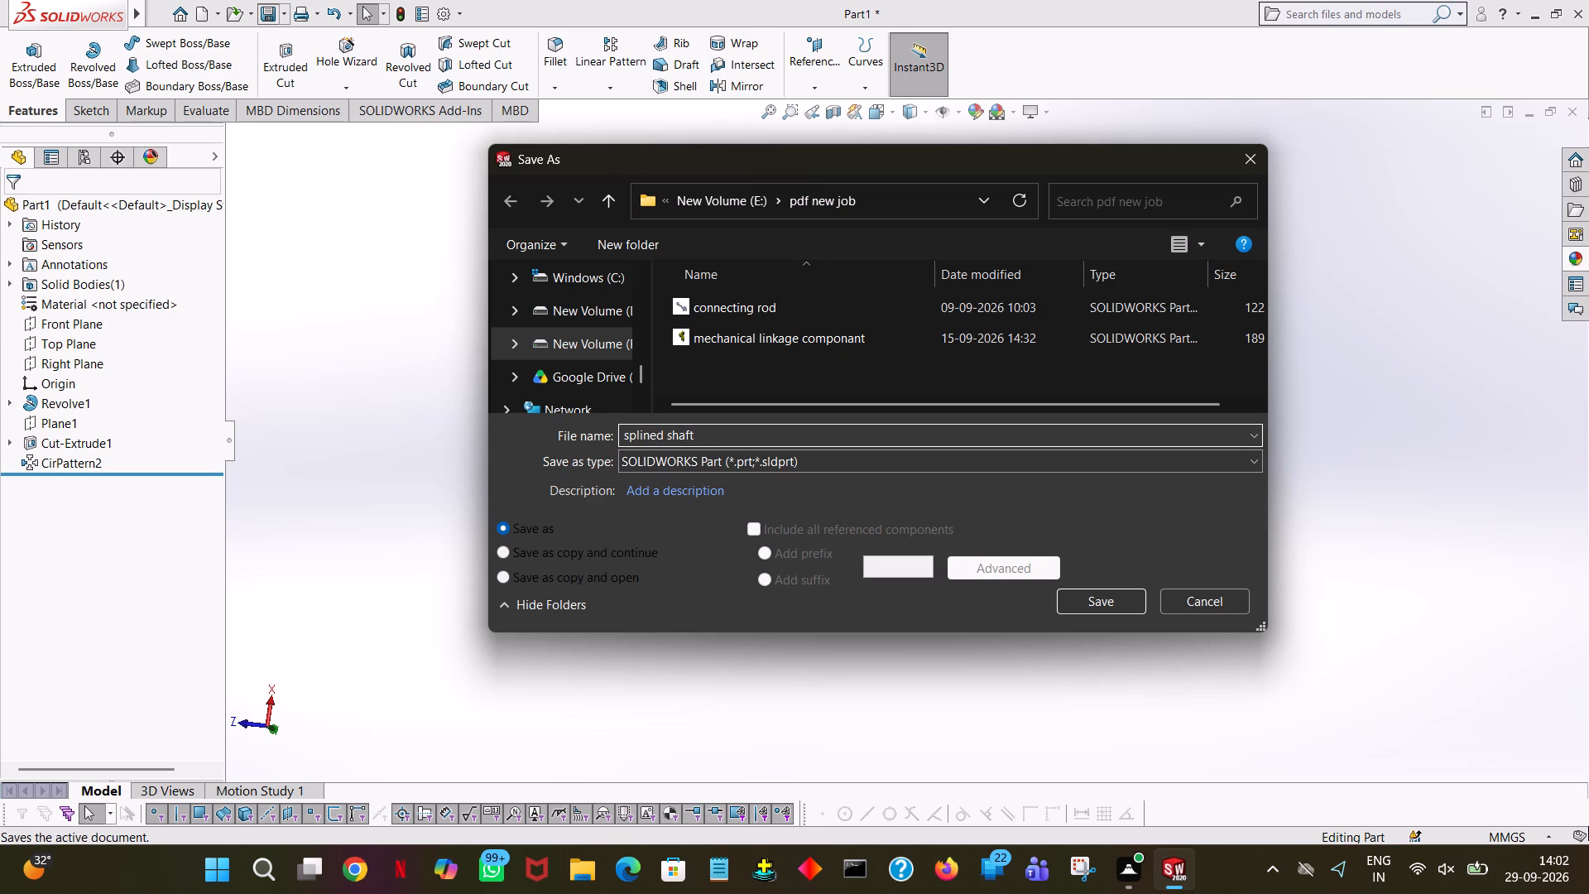
{"action": "left_click", "coordinate": [921, 471]}
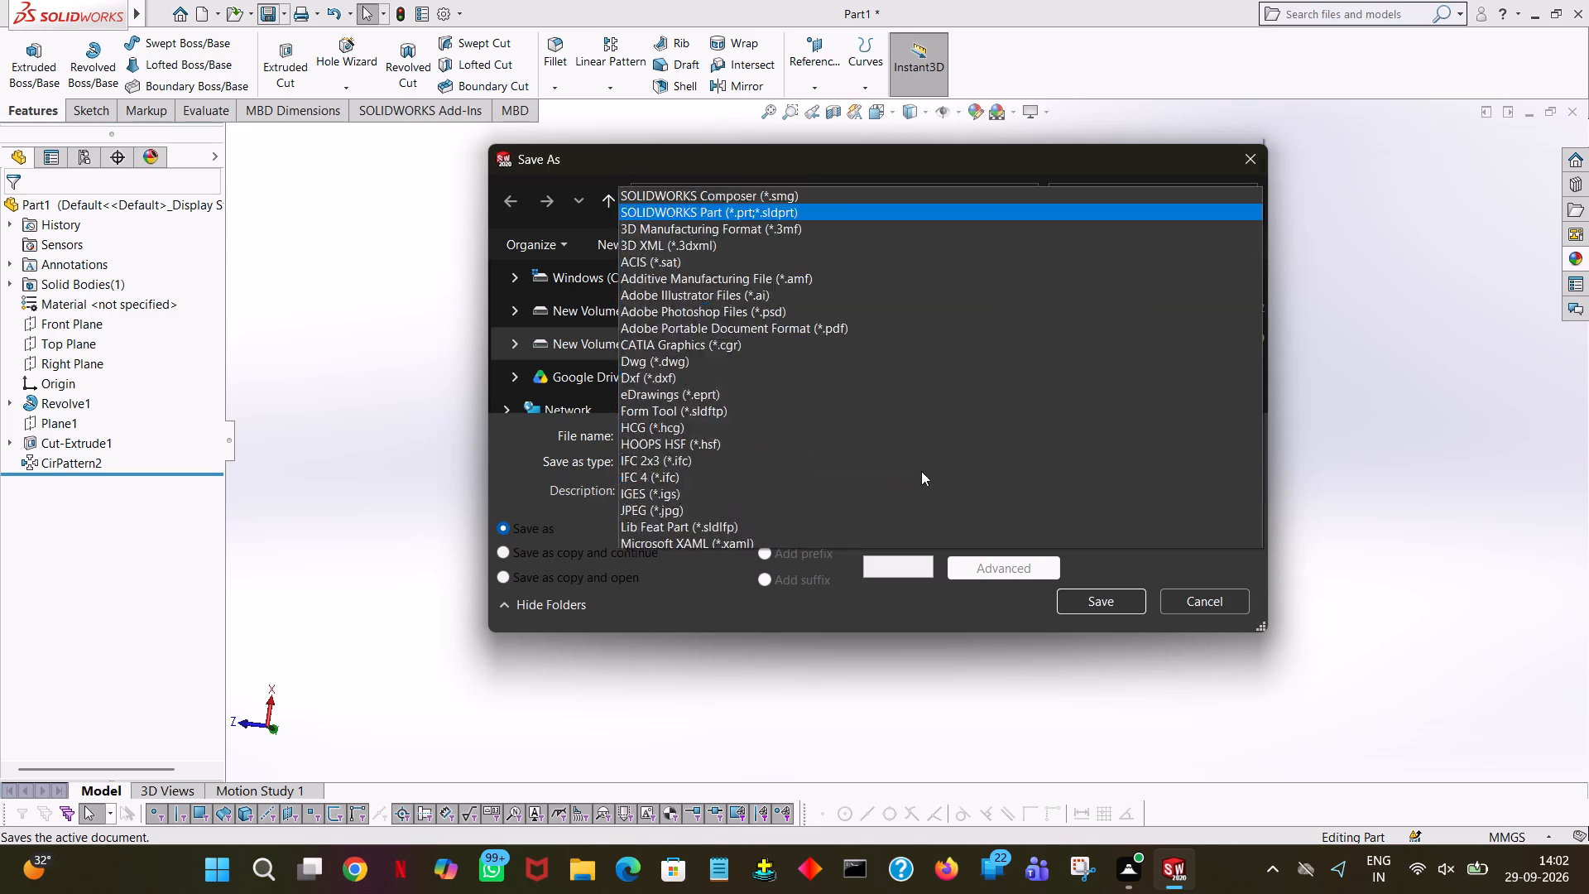
{"action": "left_click", "coordinate": [869, 150]}
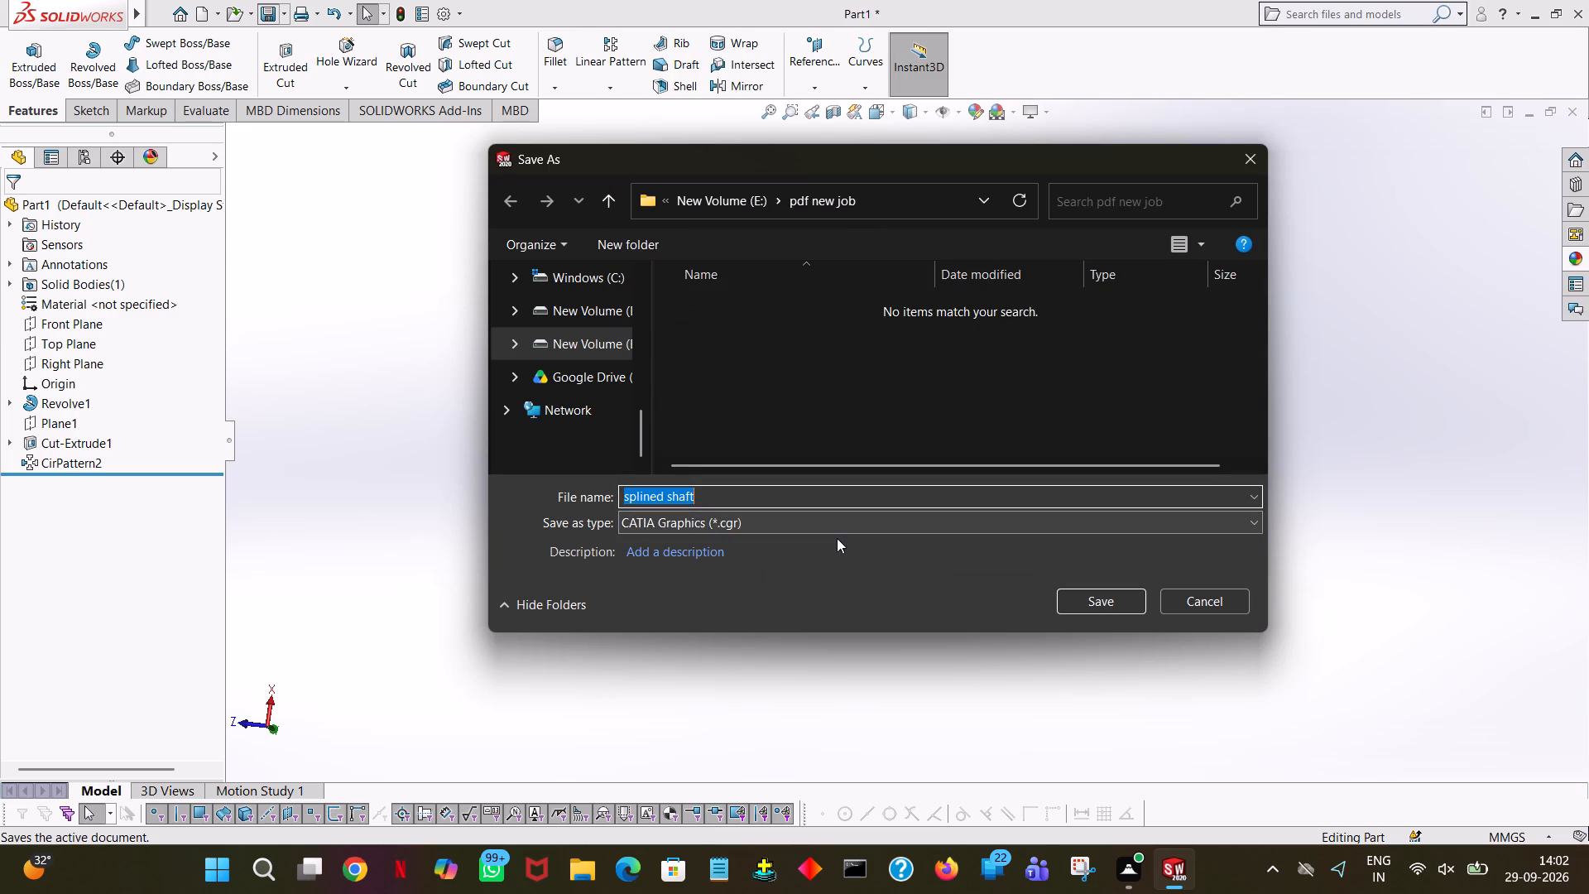
{"action": "left_click", "coordinate": [847, 531]}
{"action": "left_click", "coordinate": [880, 148]}
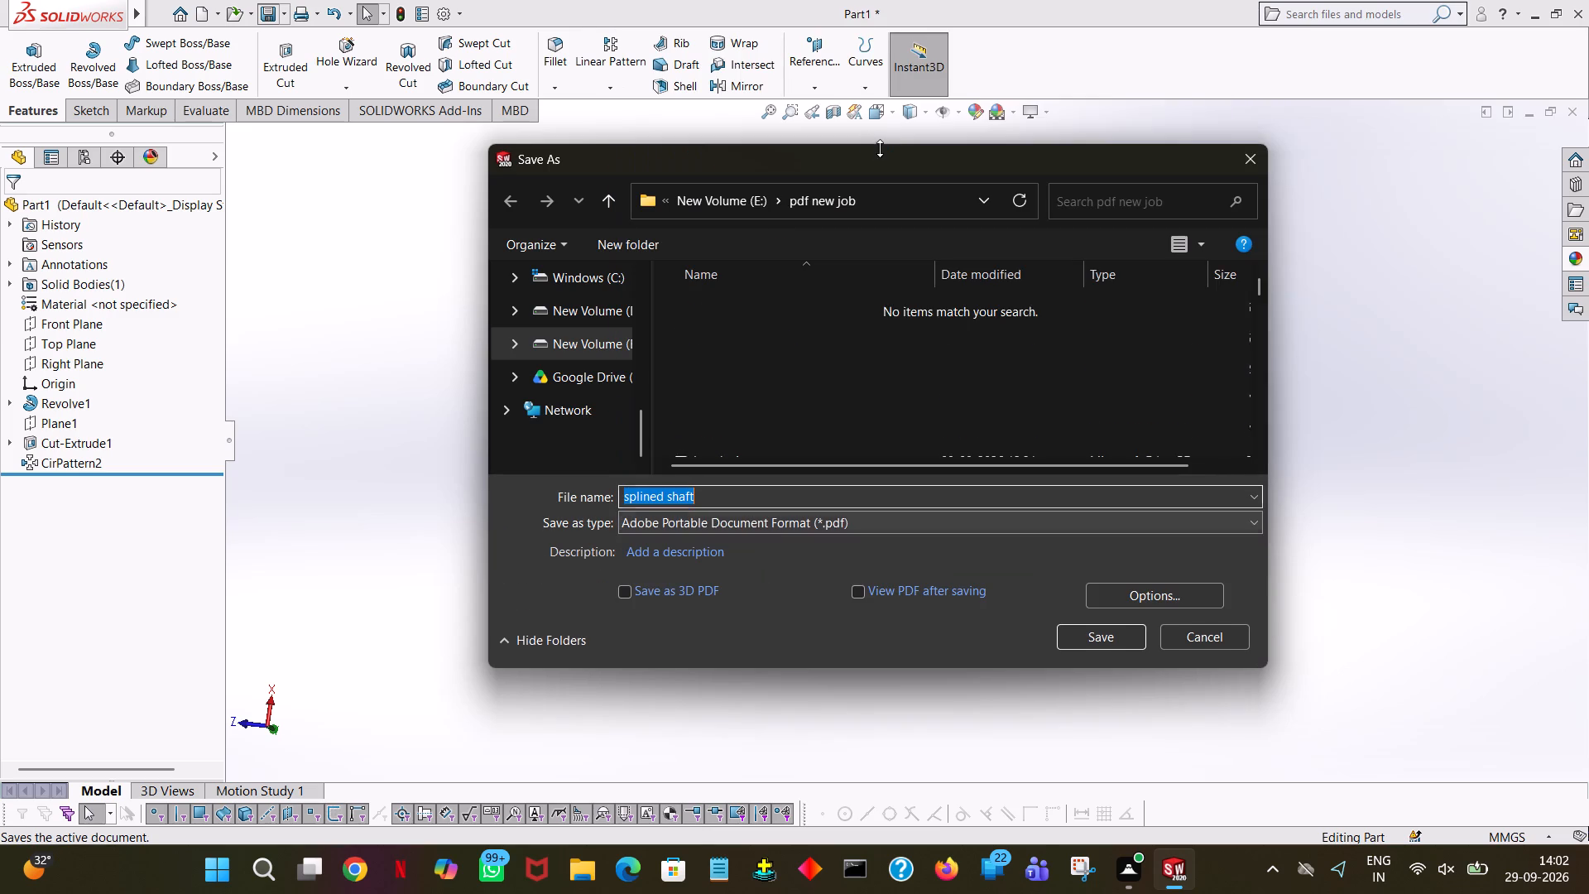
{"action": "left_click", "coordinate": [1102, 641]}
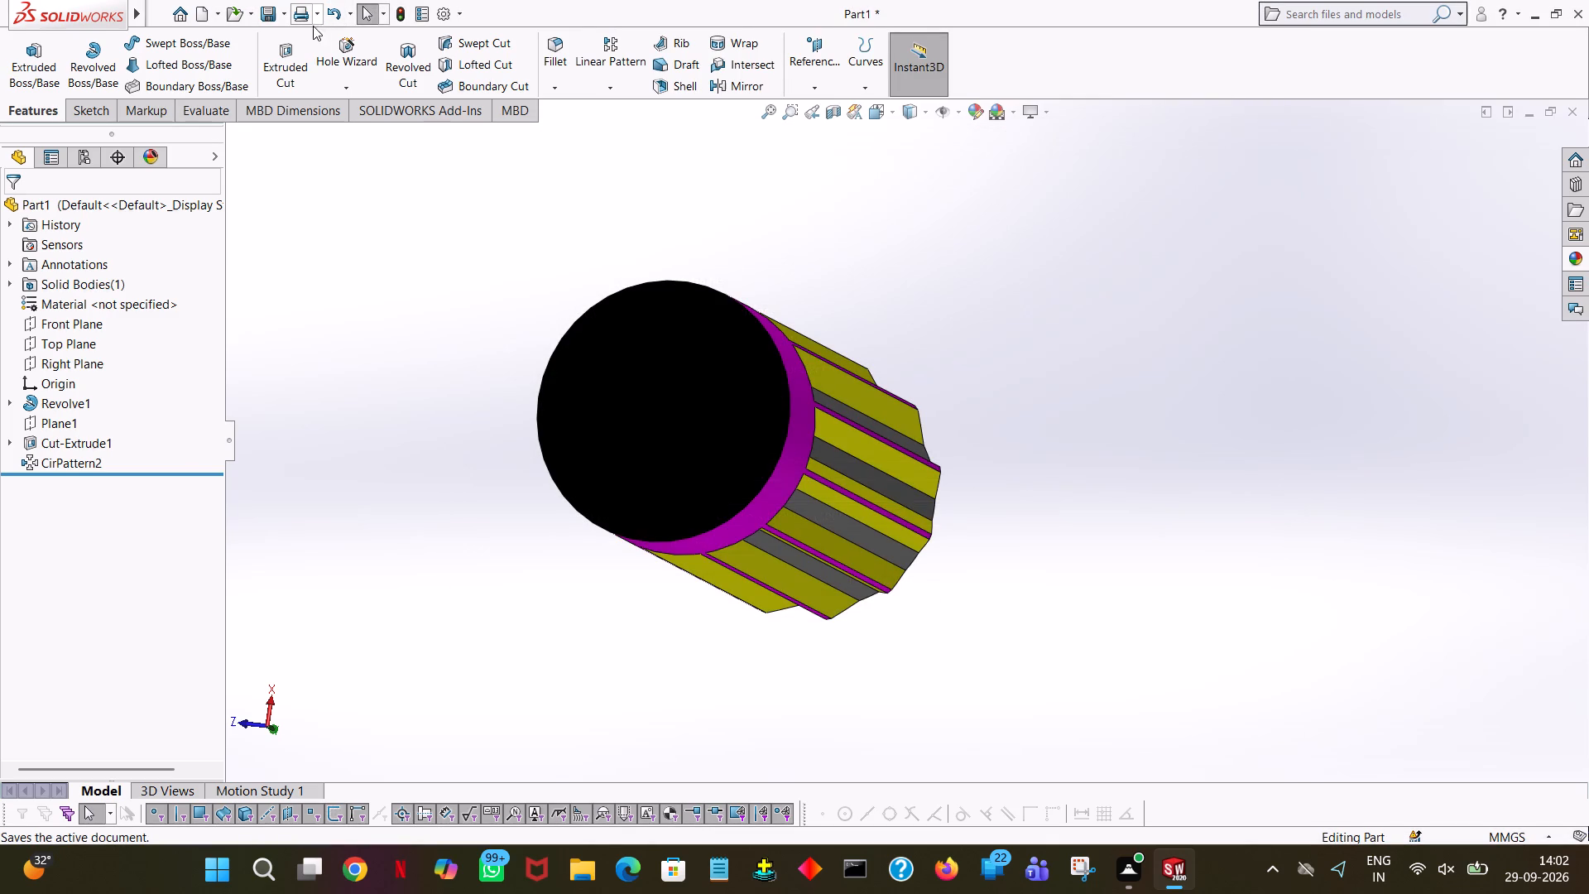
Save the model as a SOLIDWORKS part named splined shaft in the desighn new job folder on drive E.
{"action": "left_click", "coordinate": [285, 10]}
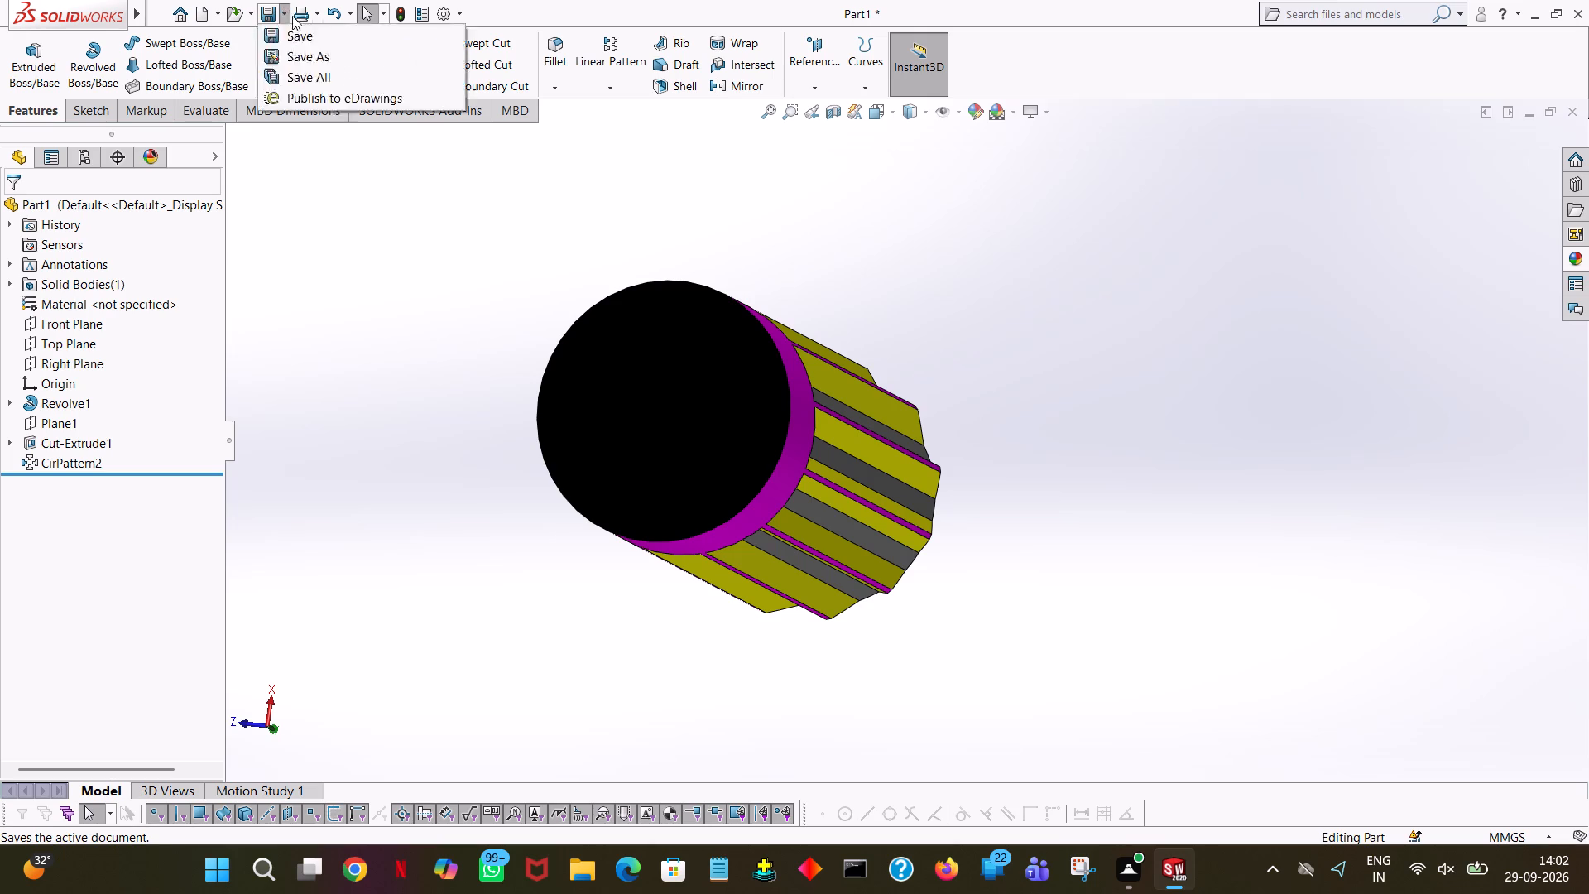
{"action": "left_click", "coordinate": [299, 56]}
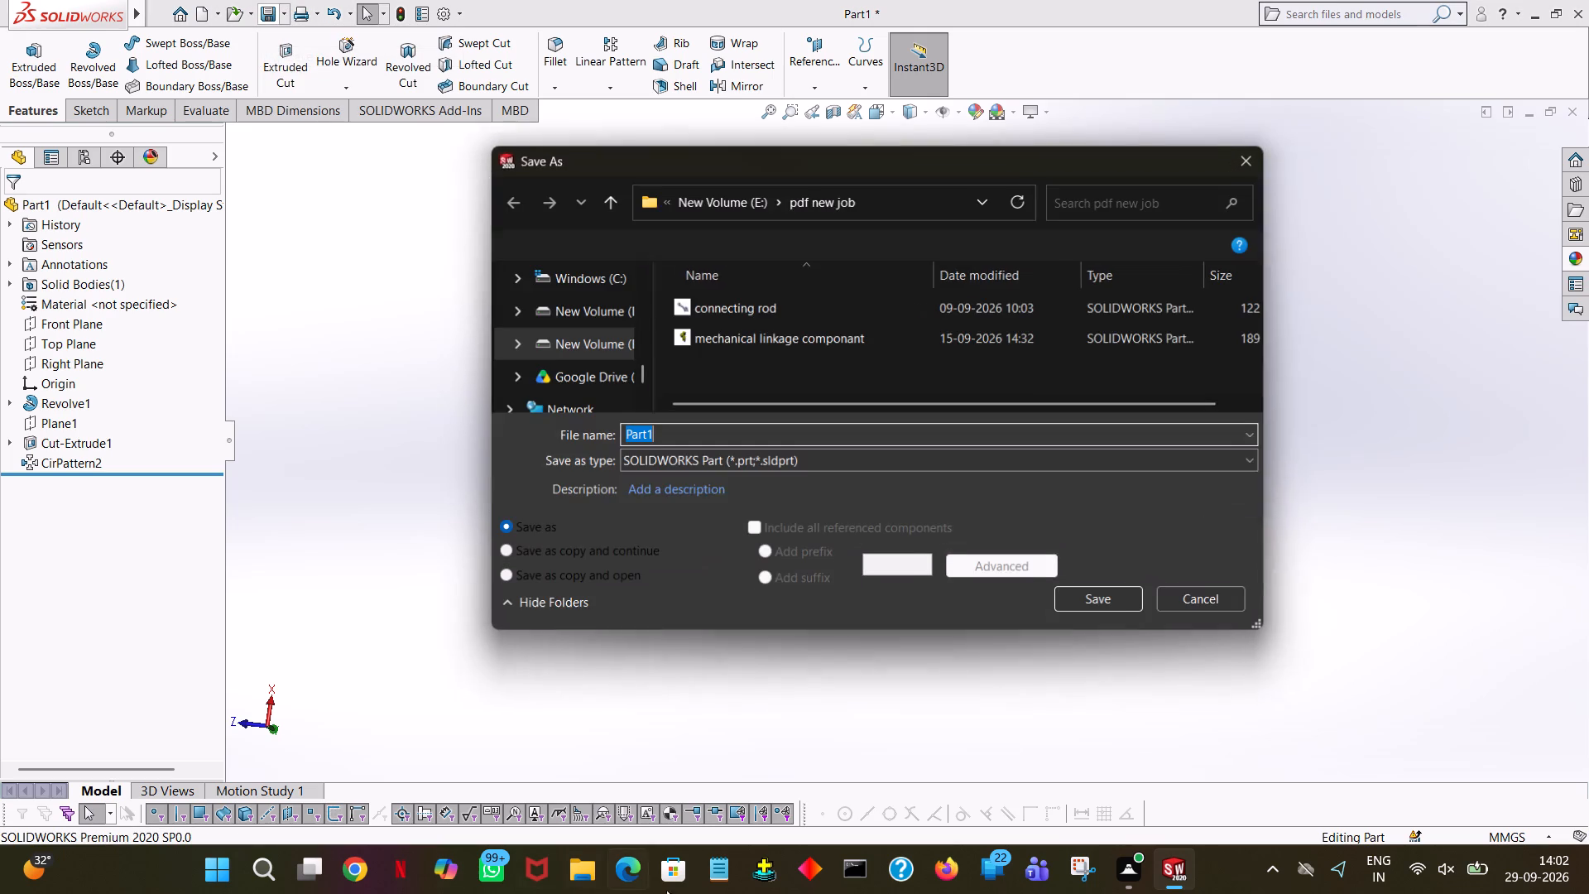
{"action": "left_click", "coordinate": [614, 199]}
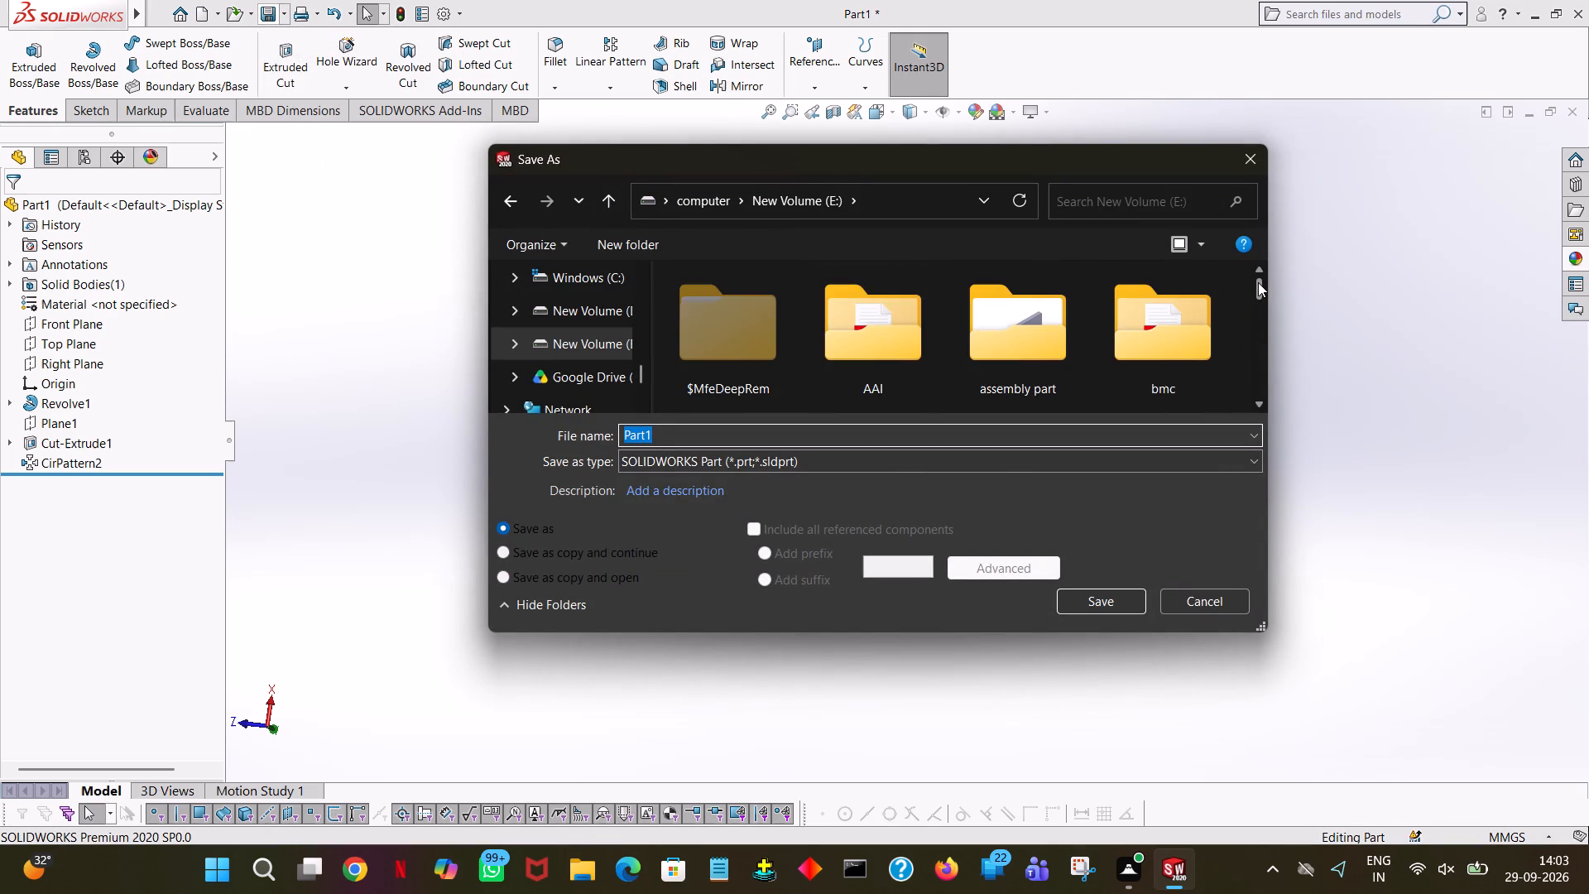
{"action": "left_click_drag", "start_coordinate": [1258, 282], "coordinate": [1258, 311]}
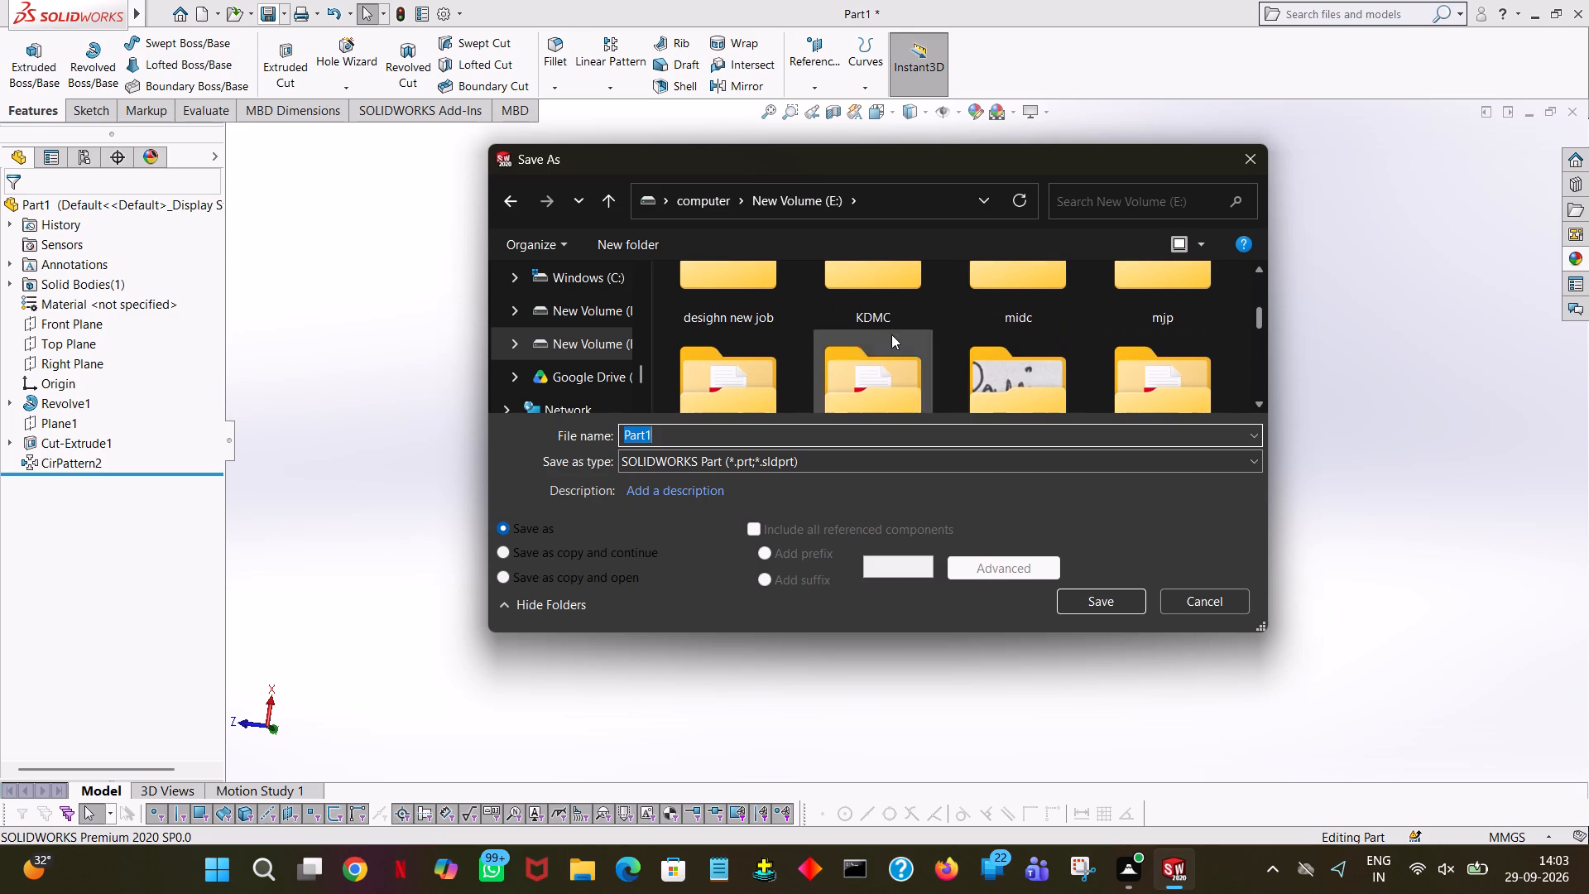
{"action": "double_click", "coordinate": [727, 311]}
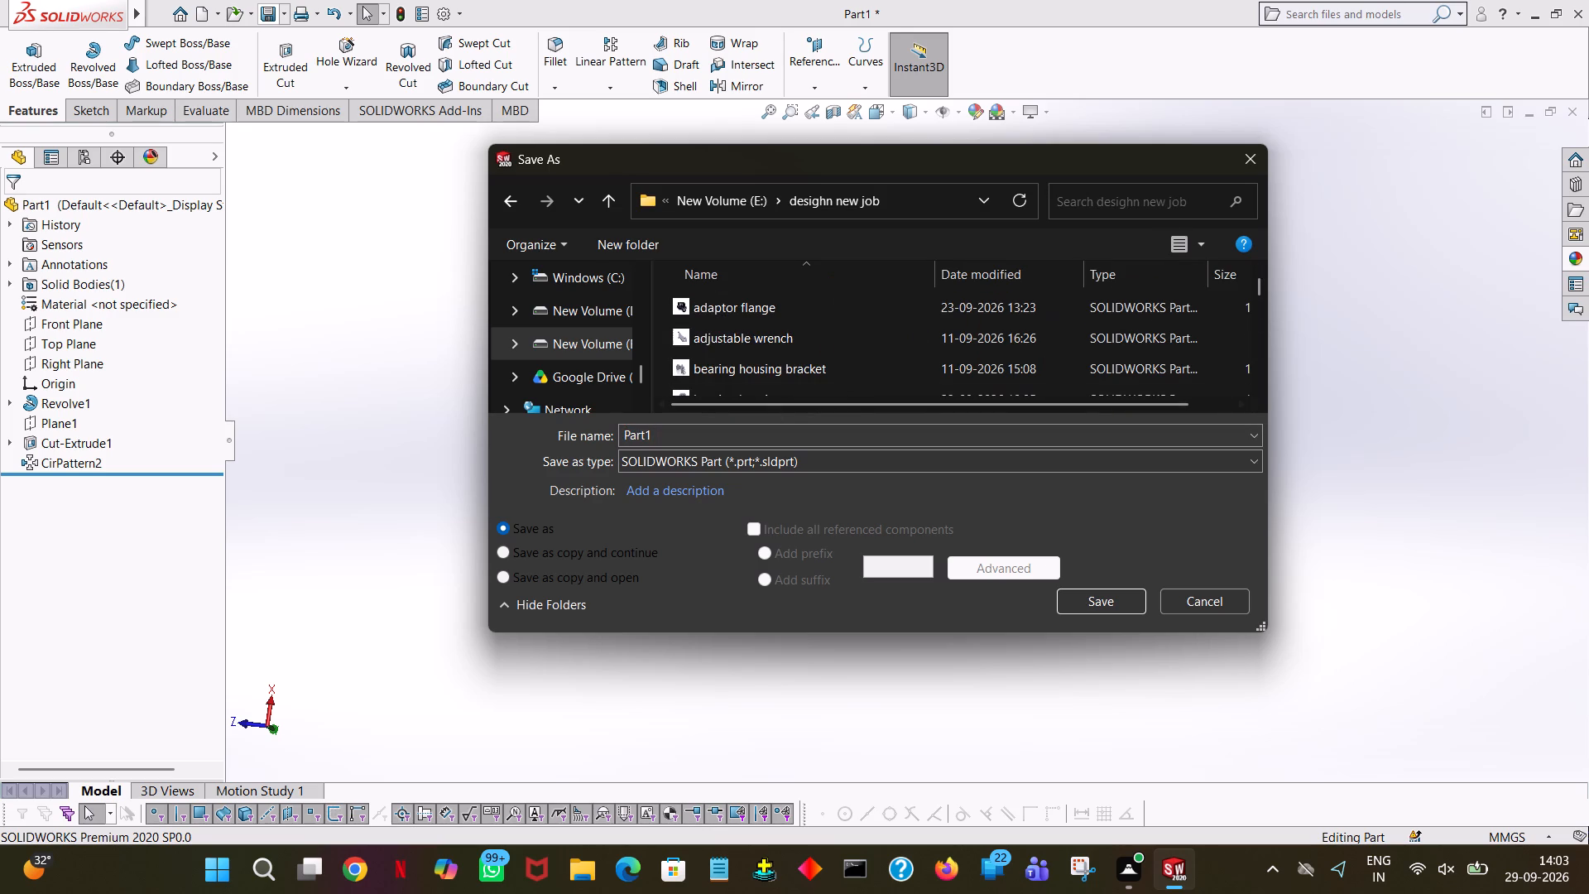
{"action": "double_click", "coordinate": [773, 434]}
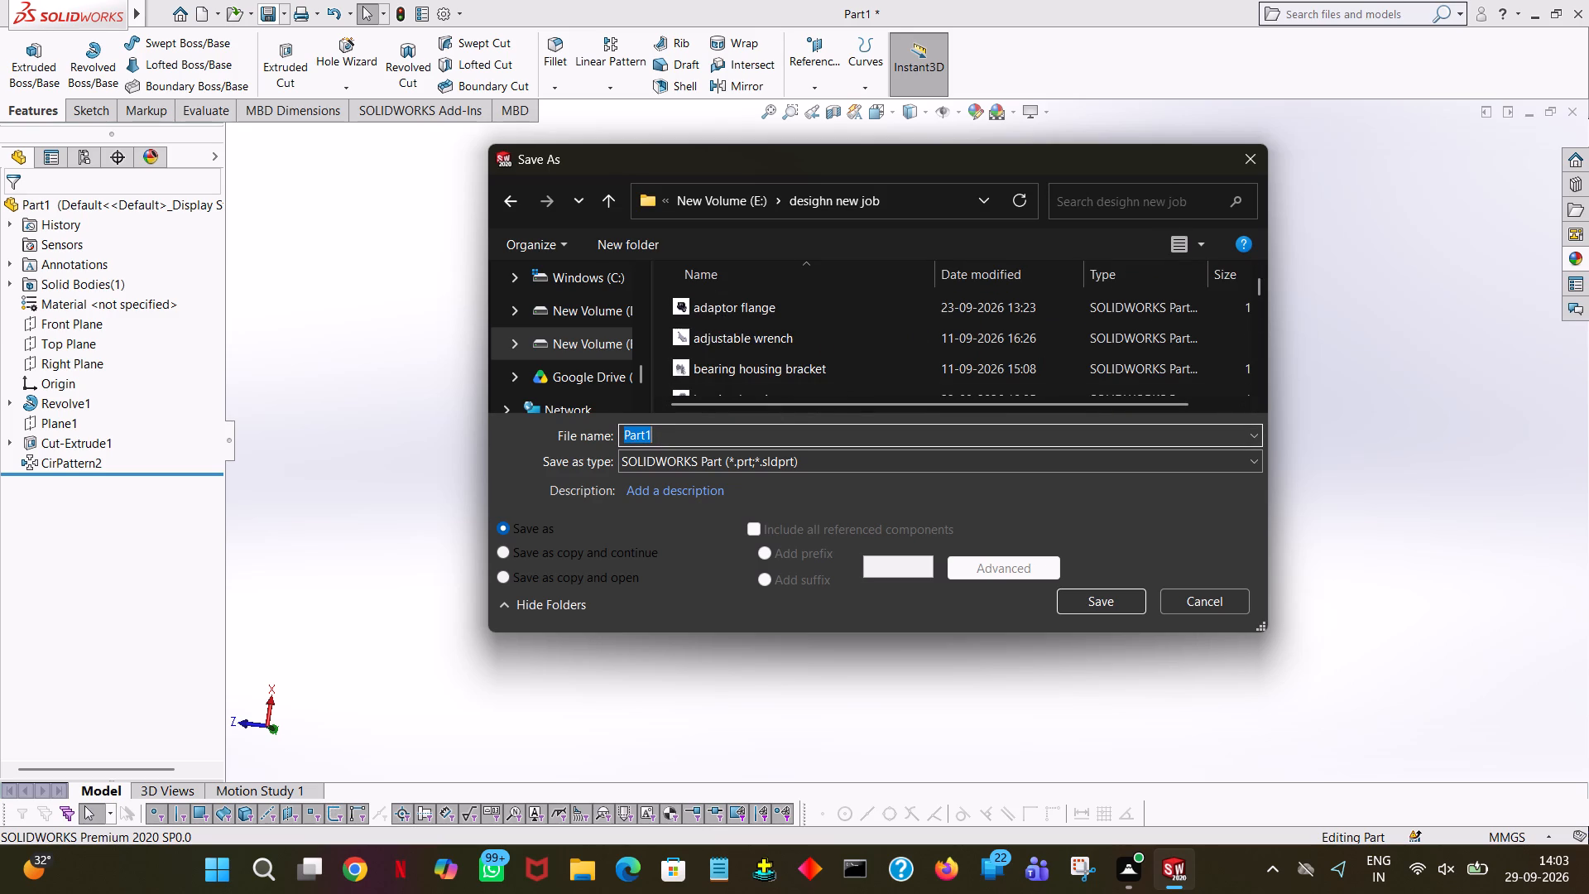
{"action": "type", "text": "sp"}
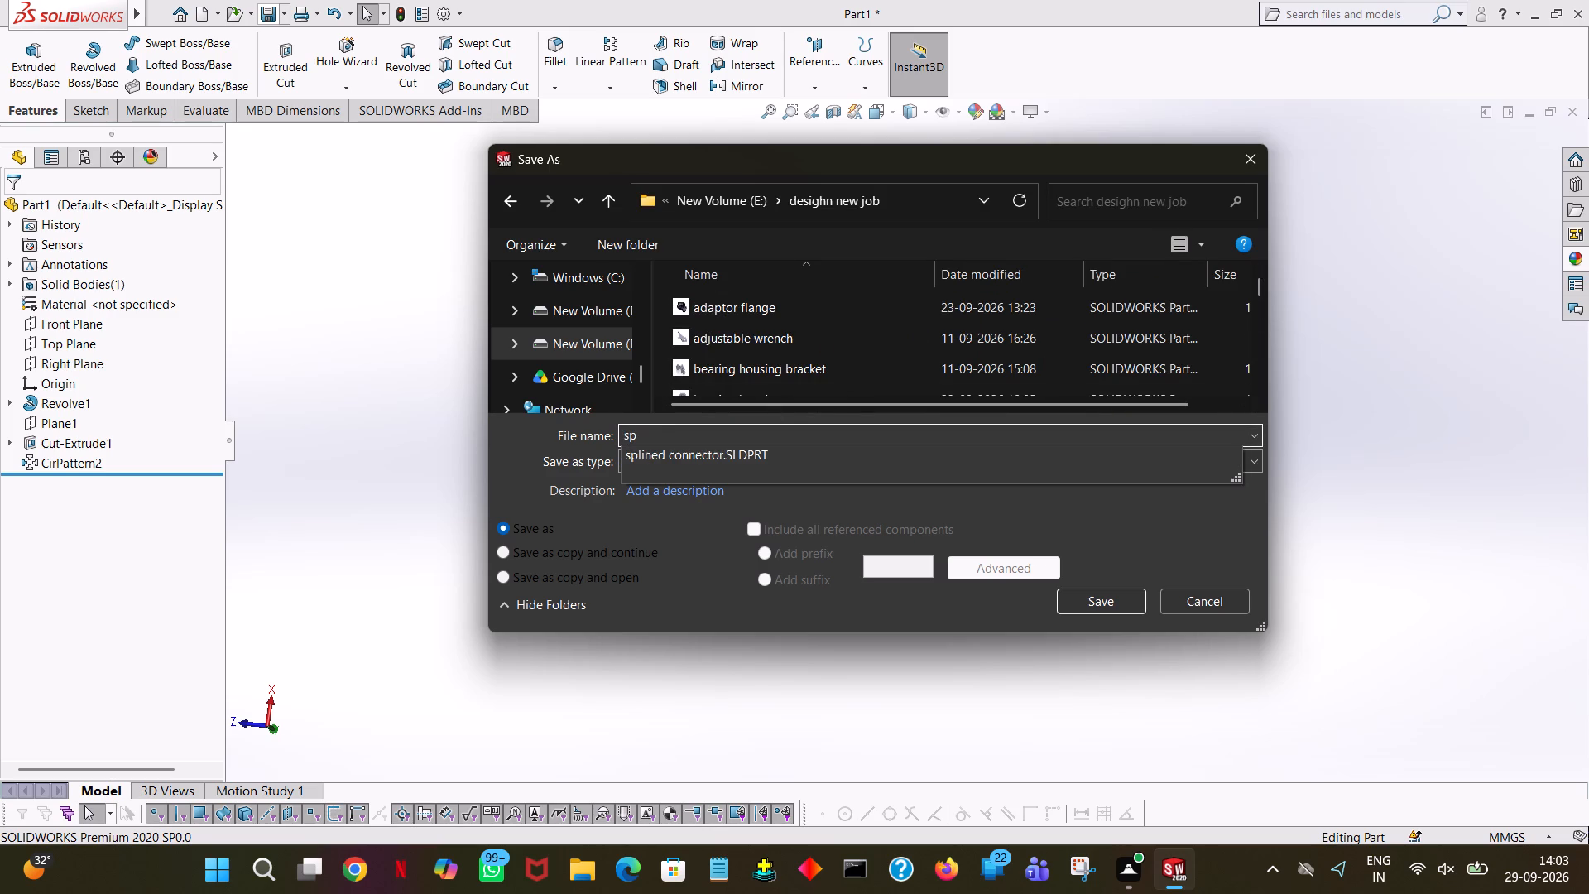
{"action": "type", "text": "lined s"}
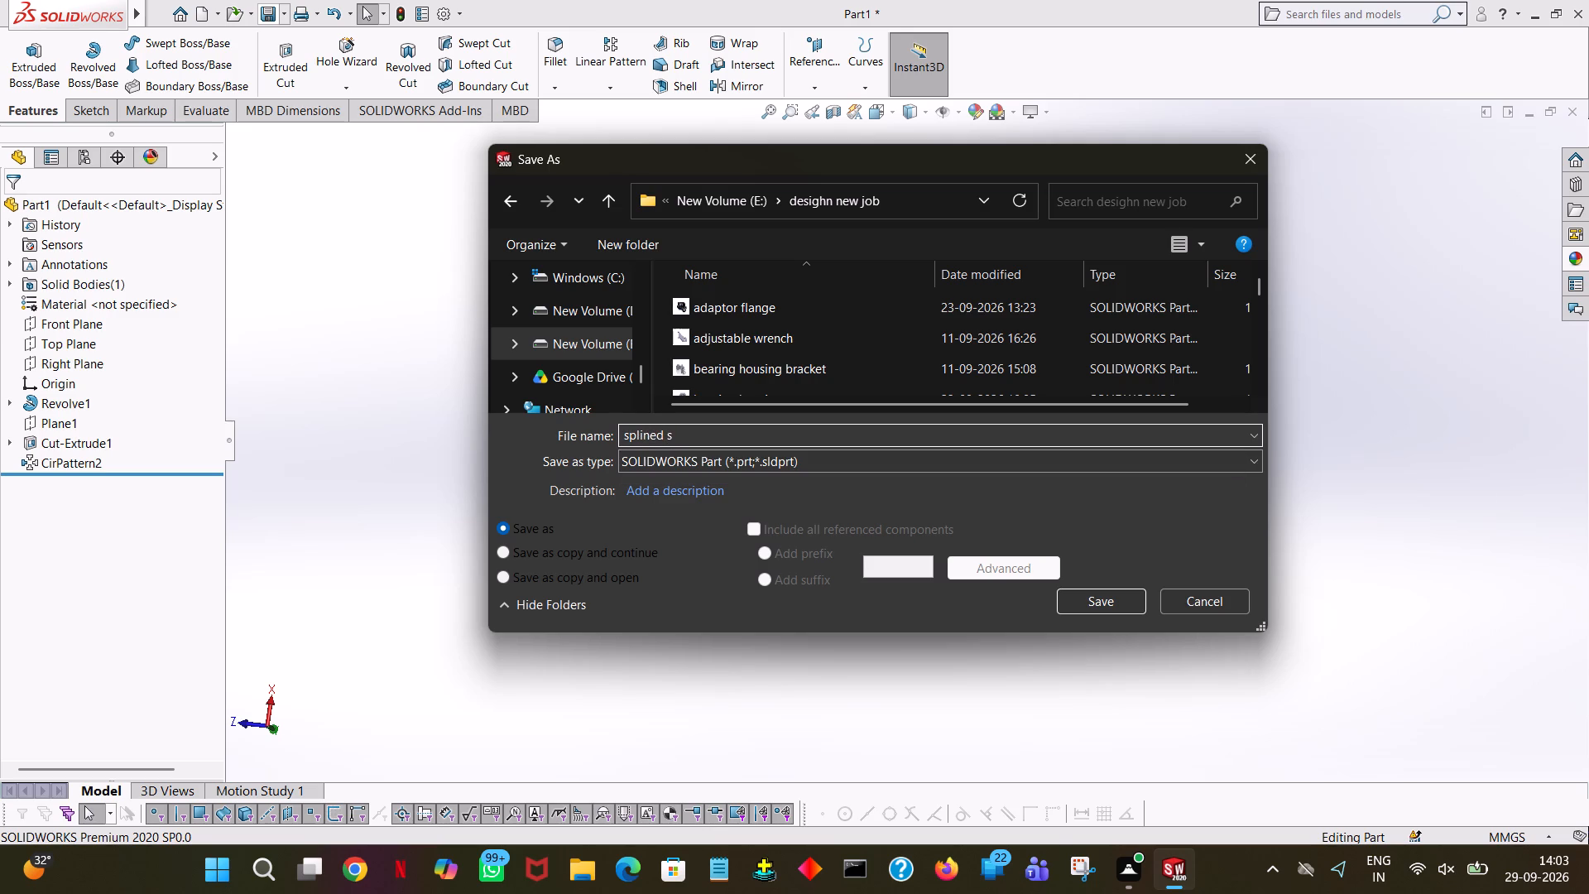
{"action": "type", "text": "ha"}
{"action": "key", "text": "f"}
{"action": "key", "text": "t"}
{"action": "key", "text": "Return"}
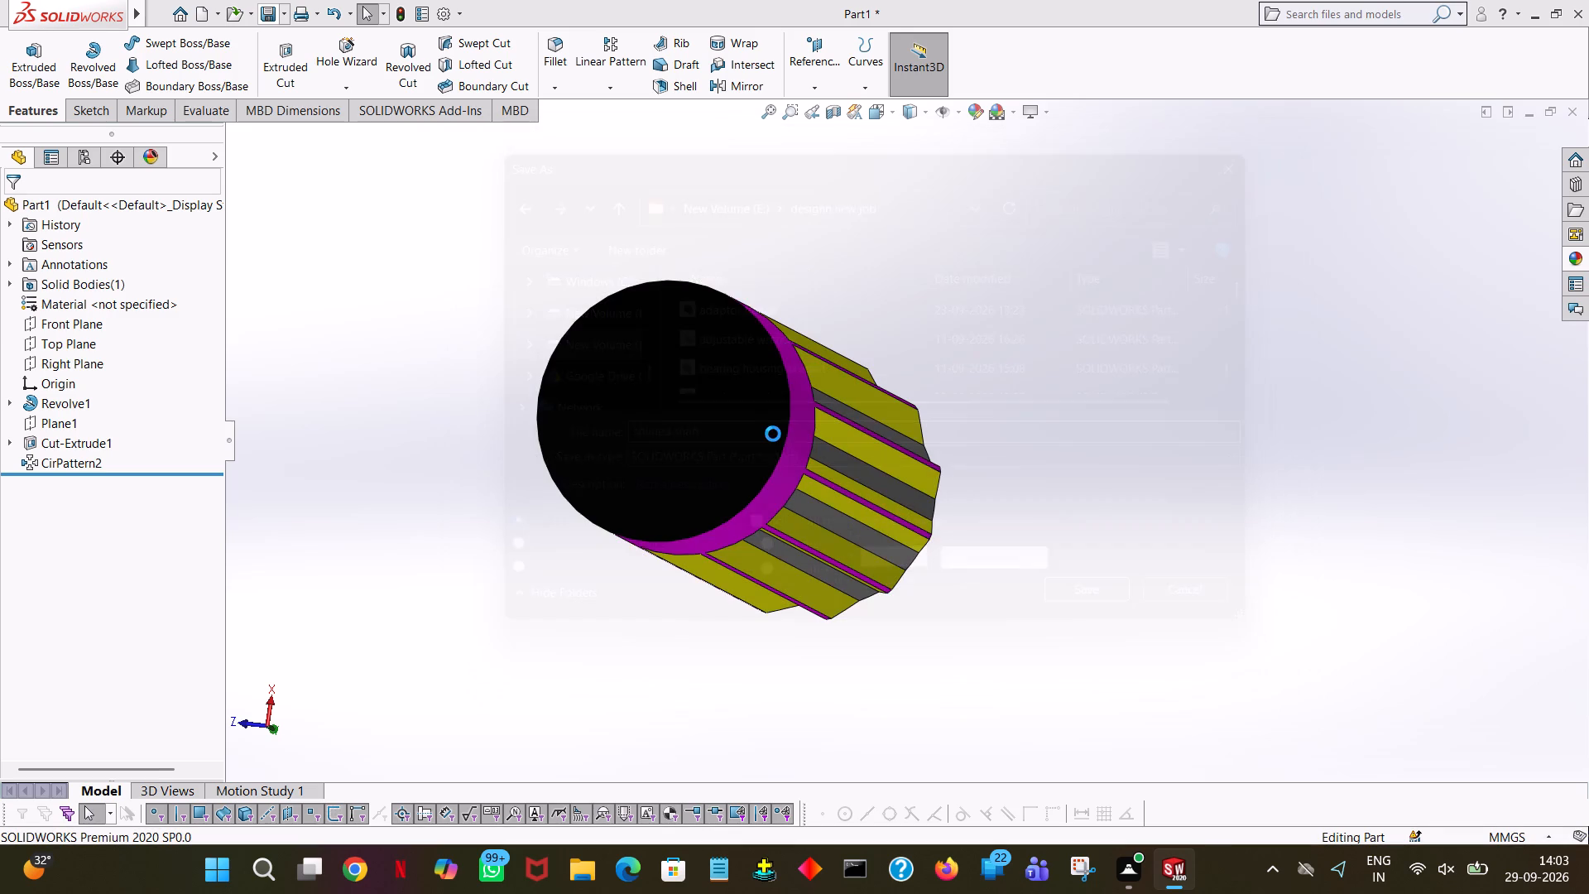
{"action": "right_click", "coordinate": [1083, 241]}
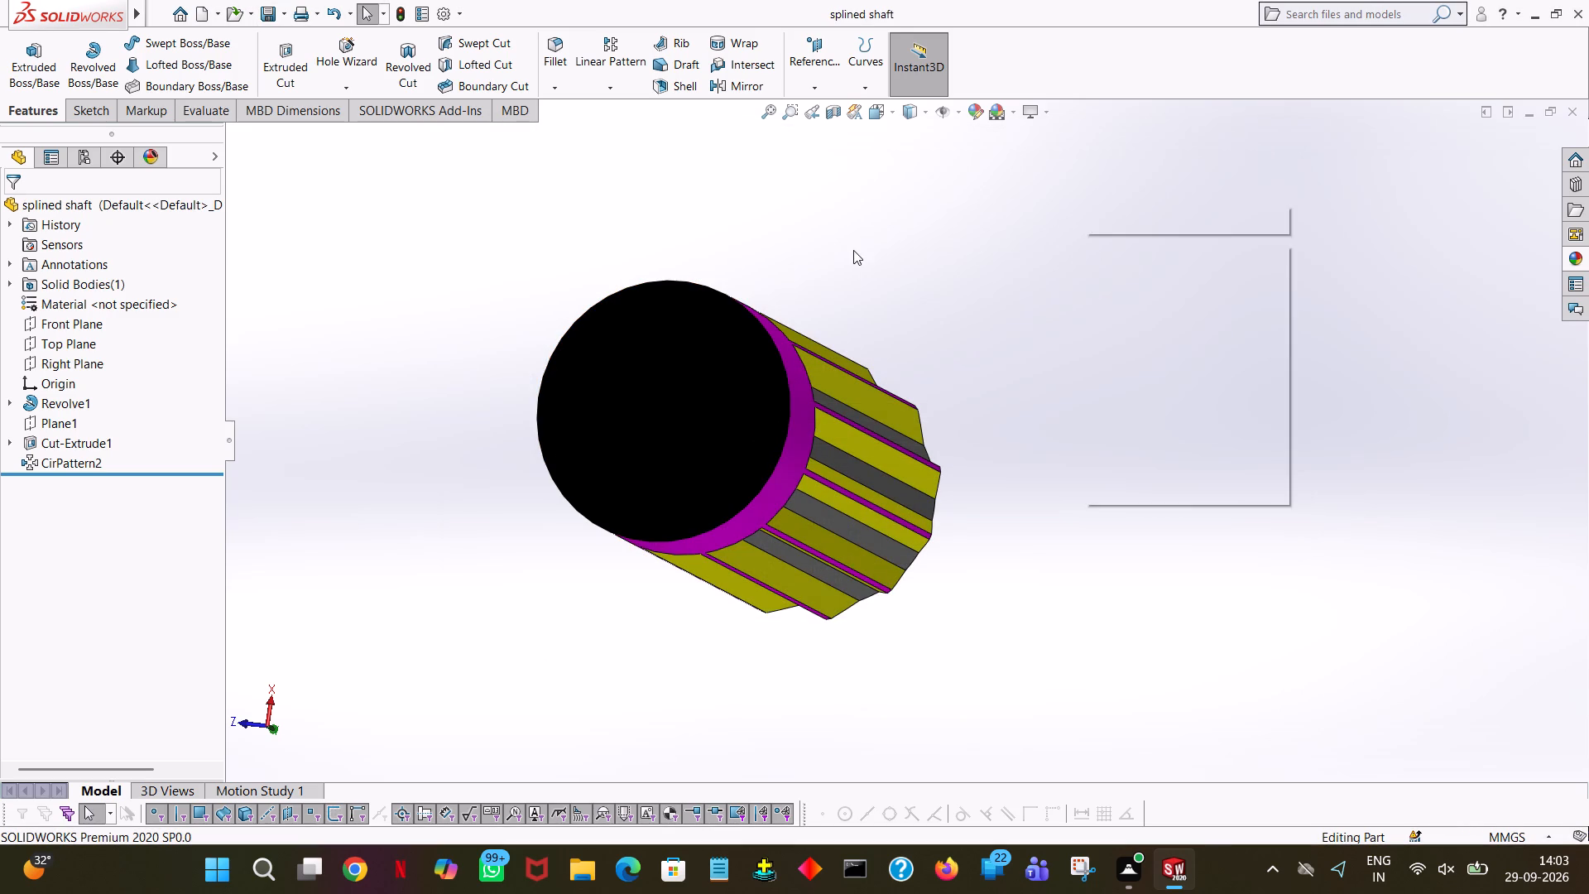
{"action": "left_click", "coordinate": [857, 250]}
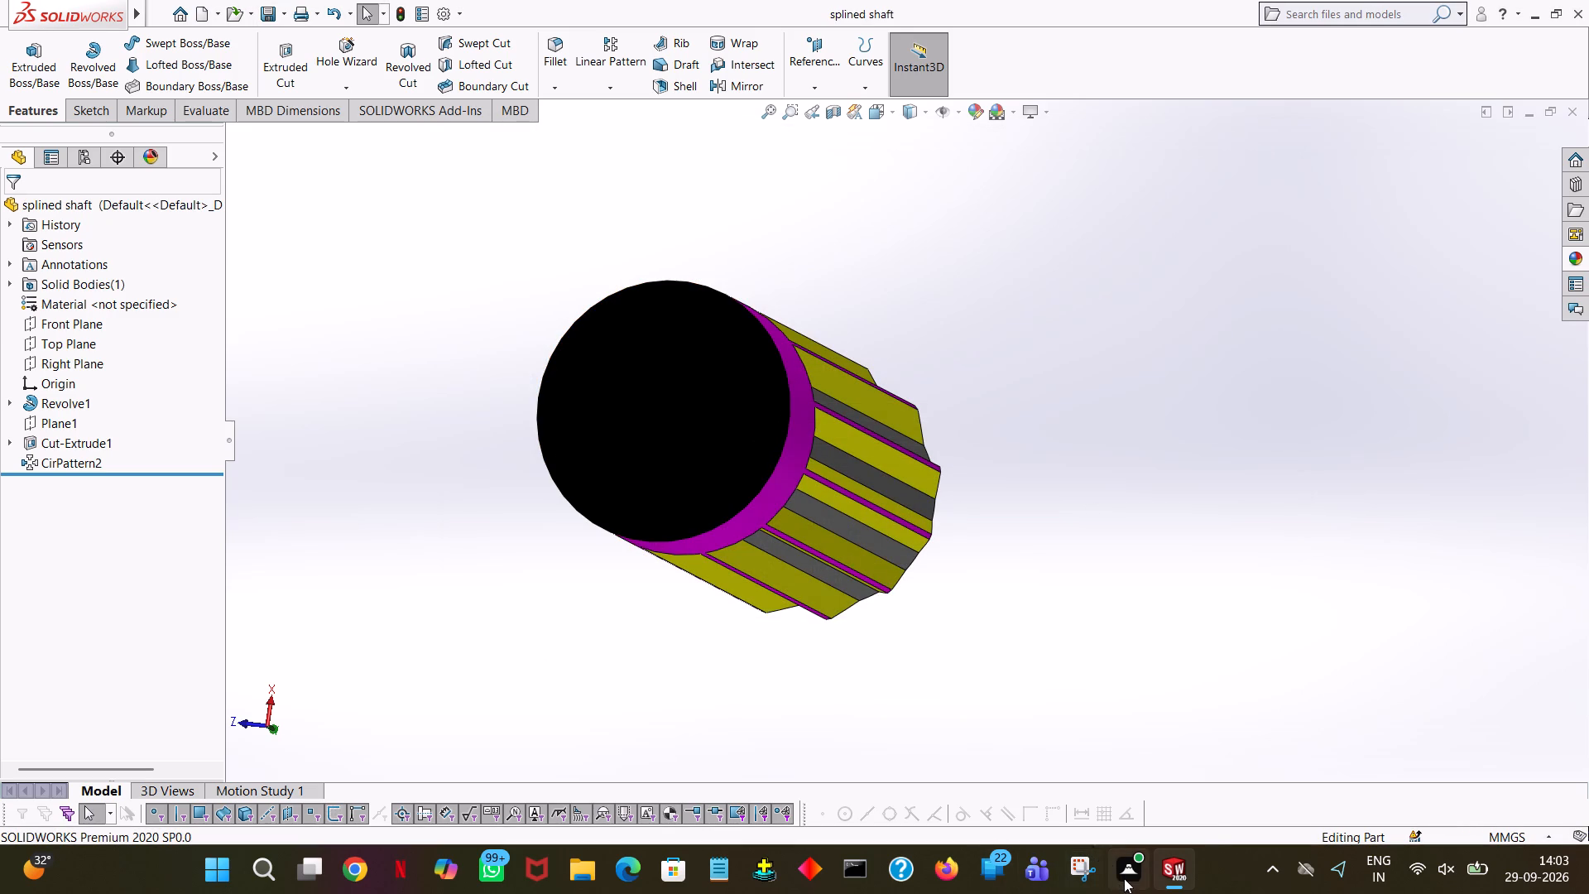